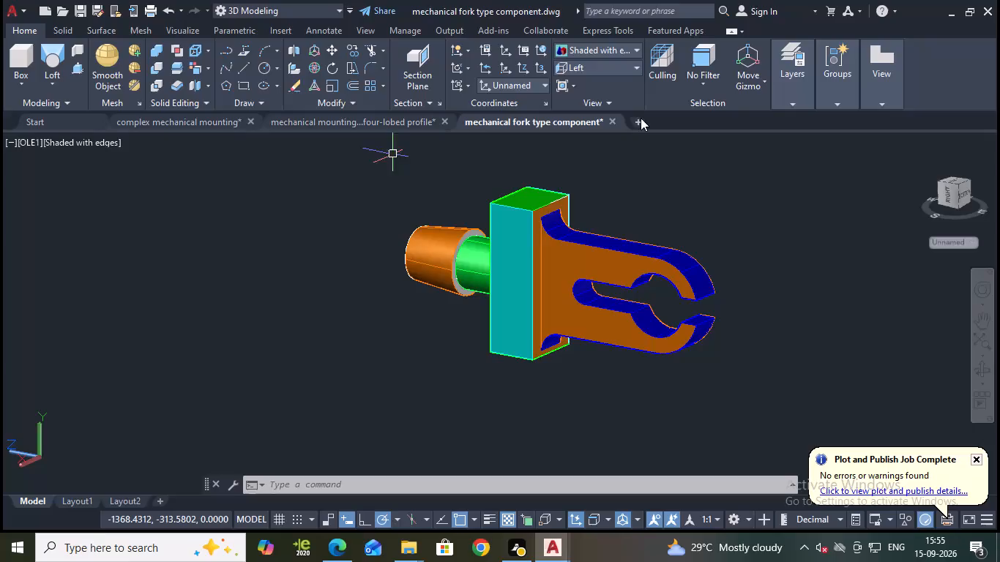
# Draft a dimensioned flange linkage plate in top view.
# Create a new blank drawing.
pyautogui.click(641, 118)
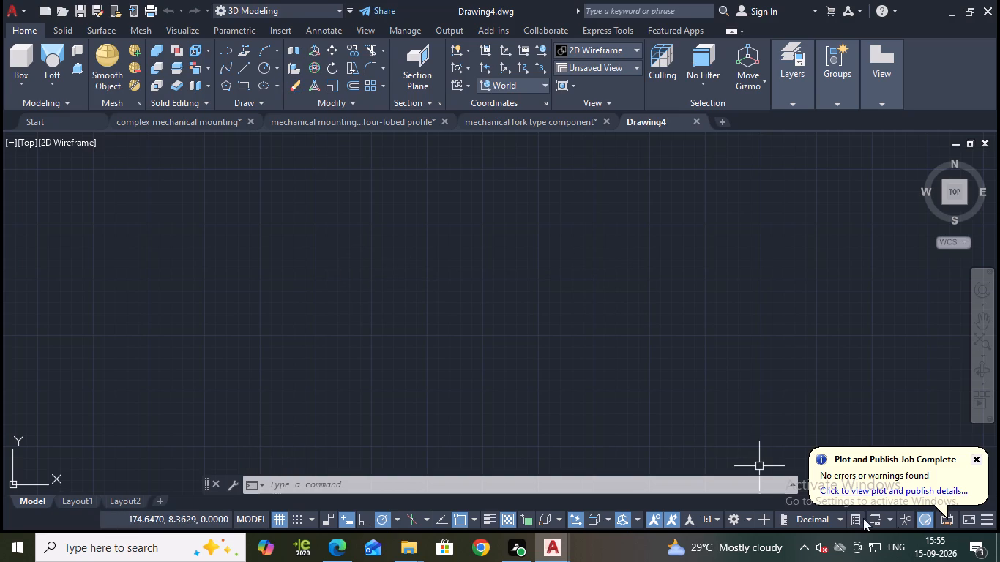
pyautogui.click(836, 521)
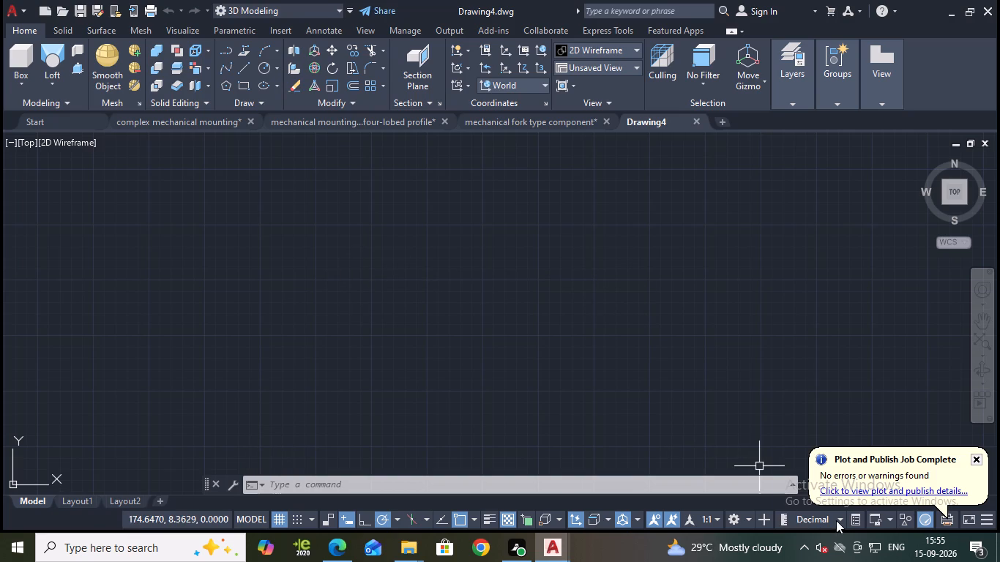
pyautogui.press('Escape')
# Turn on command logging with the LOGFILEON command.
pyautogui.click(400, 481)
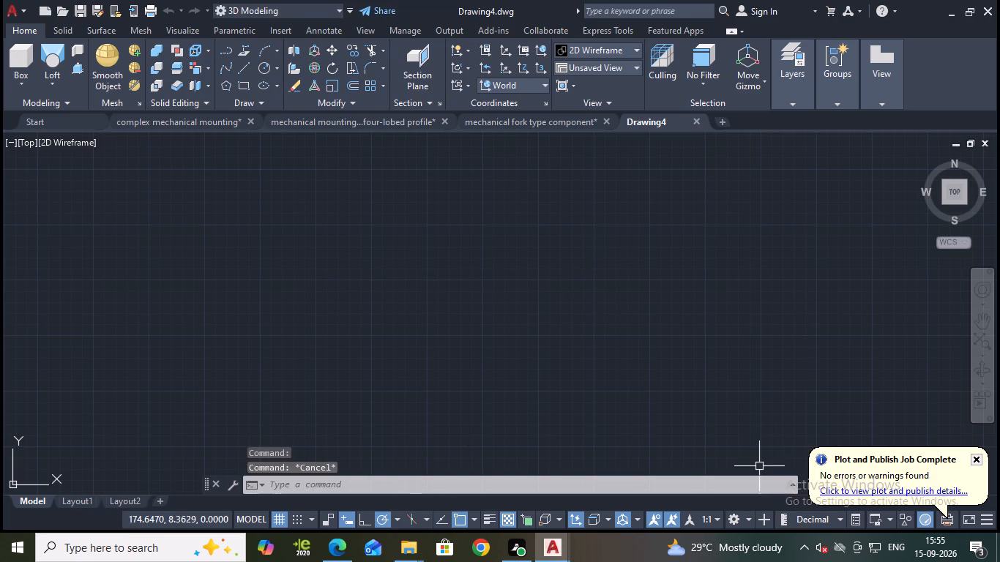
pyautogui.write('lo')
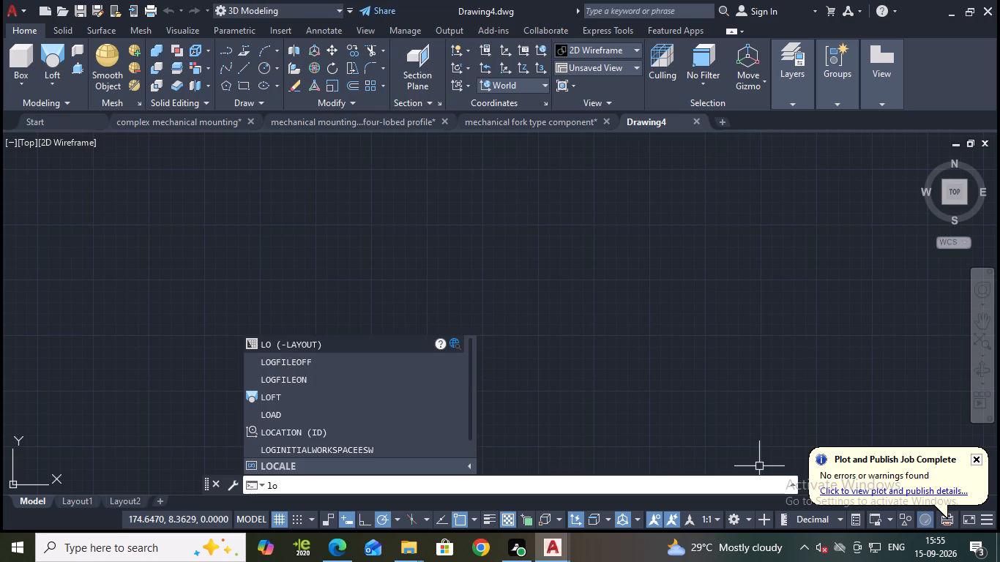
pyautogui.click(305, 381)
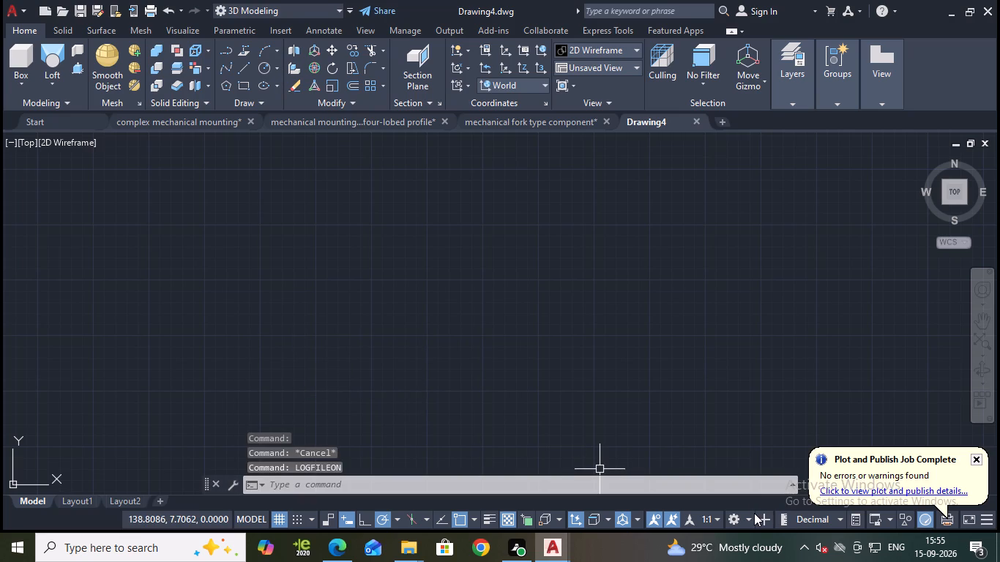
# Switch the workspace to Drafting & Annotation.
pyautogui.click(747, 516)
pyautogui.click(763, 392)
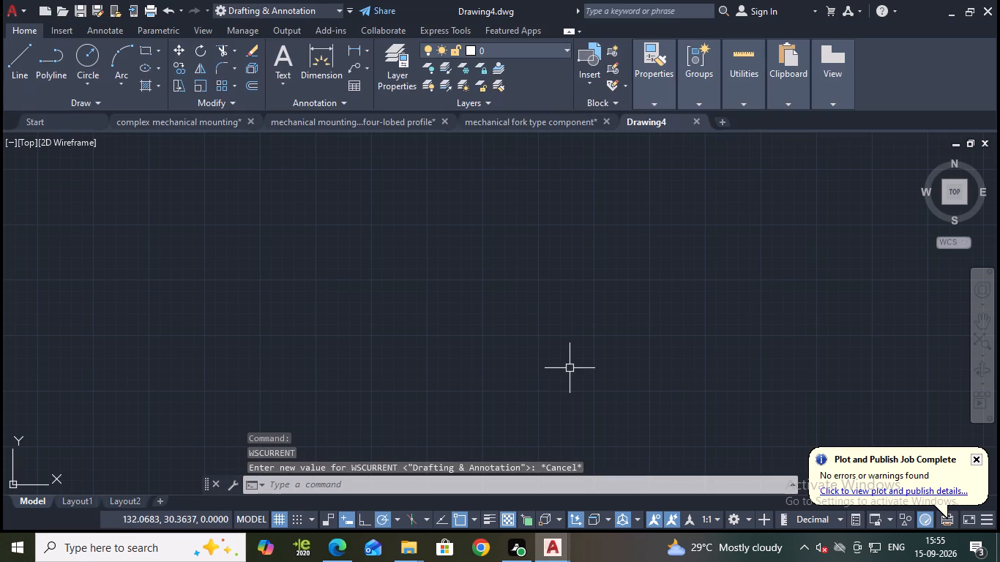
# Turn off the grid display in the new drawing.
pyautogui.click(283, 519)
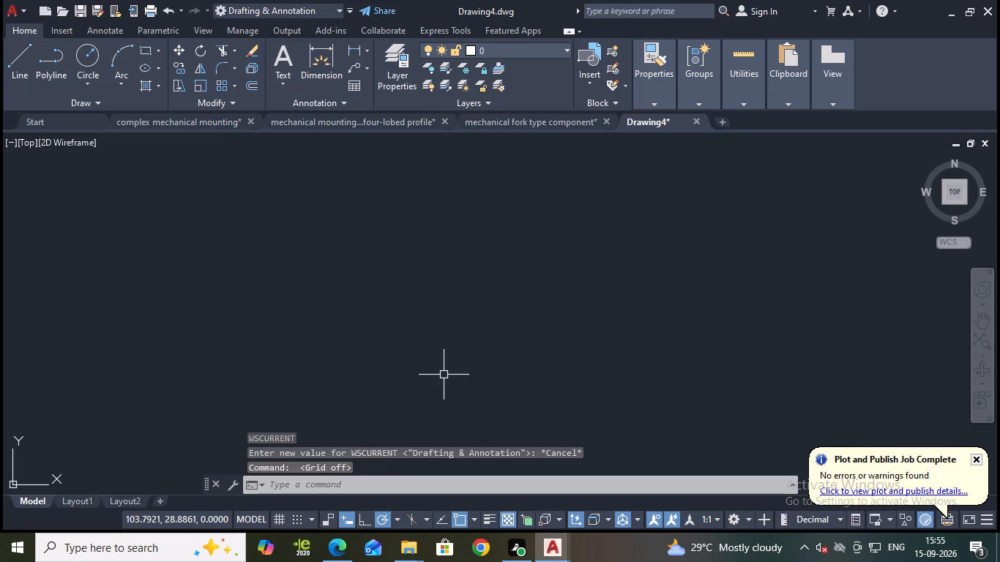
# Set the model space limits with lower left corner 0,0 and upper right corner 1000,1000.
pyautogui.write('limits')
pyautogui.press('Return')
pyautogui.write('0.')
pyautogui.press('BackSpace')
pyautogui.write(',0')
pyautogui.press('Return')
pyautogui.write('1000,1000')
pyautogui.press('Return')
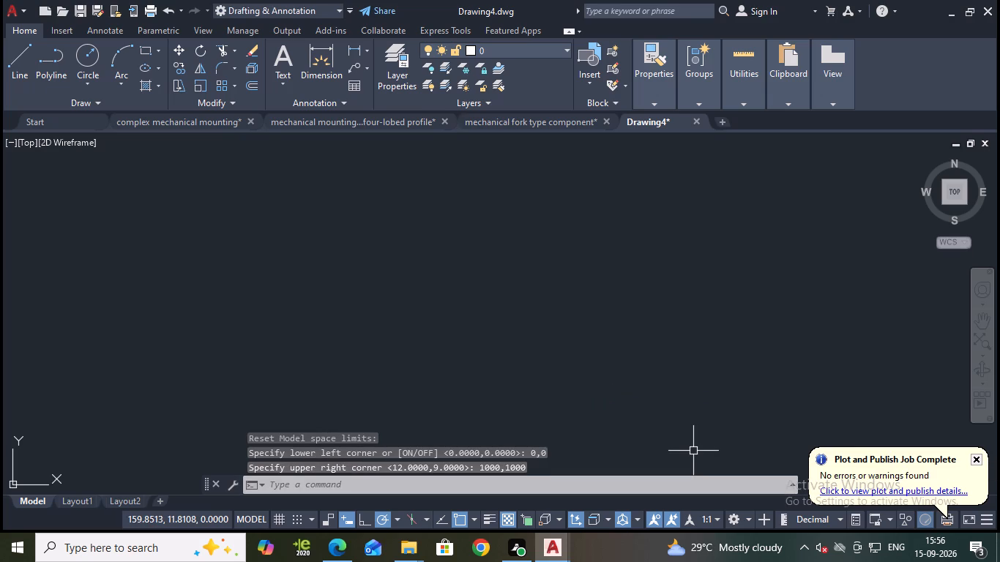
pyautogui.press('z')
pyautogui.press('Return')
pyautogui.press('a')
pyautogui.press('Return')
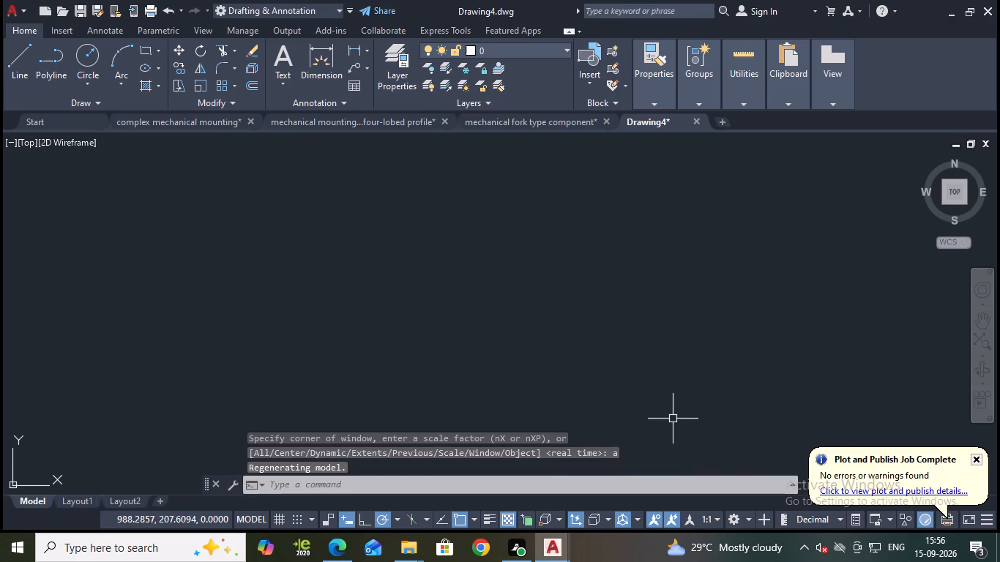
# Modify the Standard dimension style so its linear dimensions use a precision of 0.0.
pyautogui.press('d')
pyautogui.press('Return')
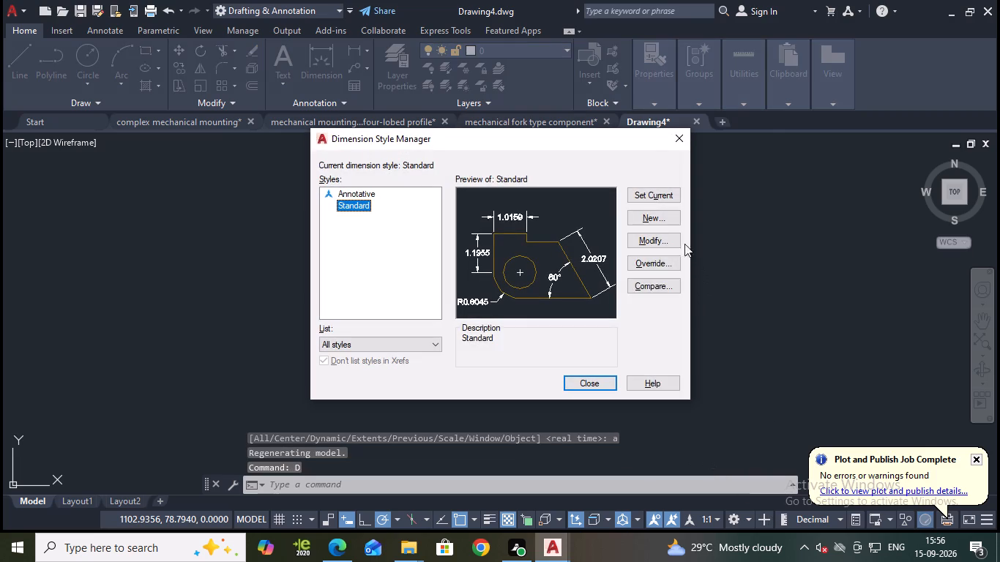
pyautogui.click(653, 239)
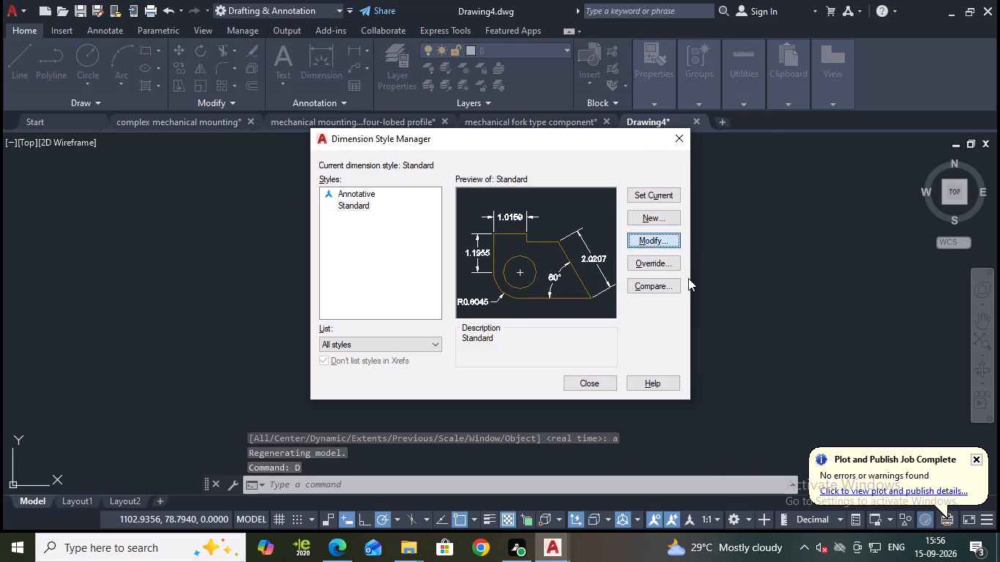
pyautogui.click(669, 233)
pyautogui.doubleClick(657, 243)
pyautogui.scroll(-3, 703, 252)
pyautogui.scroll(3, 677, 247)
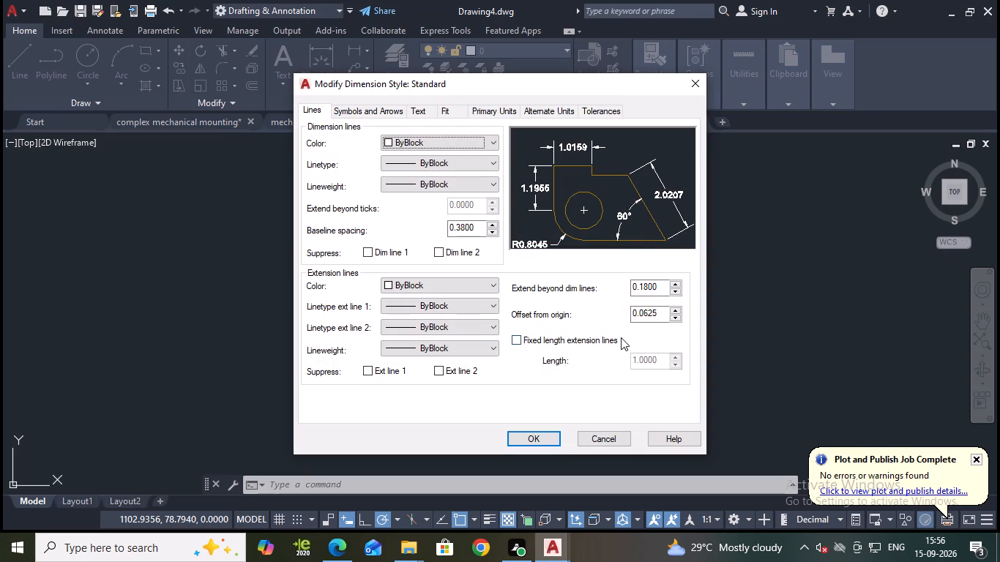
pyautogui.click(485, 110)
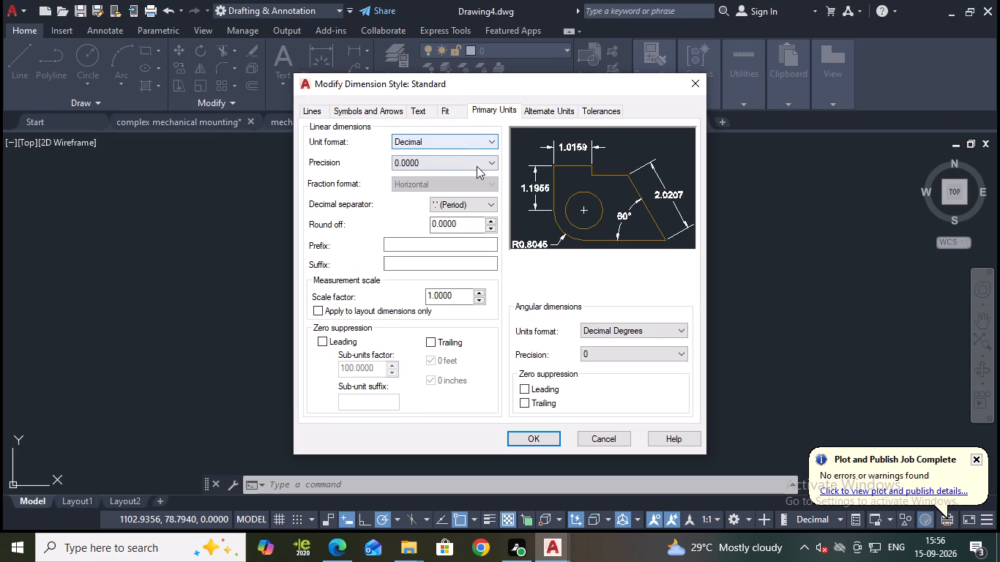
pyautogui.click(477, 166)
pyautogui.click(392, 181)
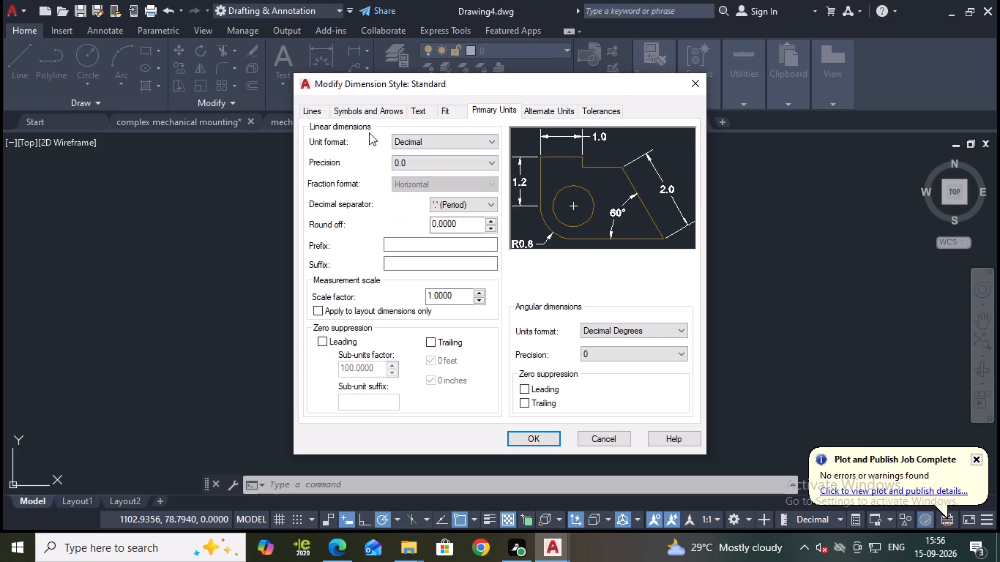
# Set the Standard dimension style's arrow size to 3.
pyautogui.click(387, 113)
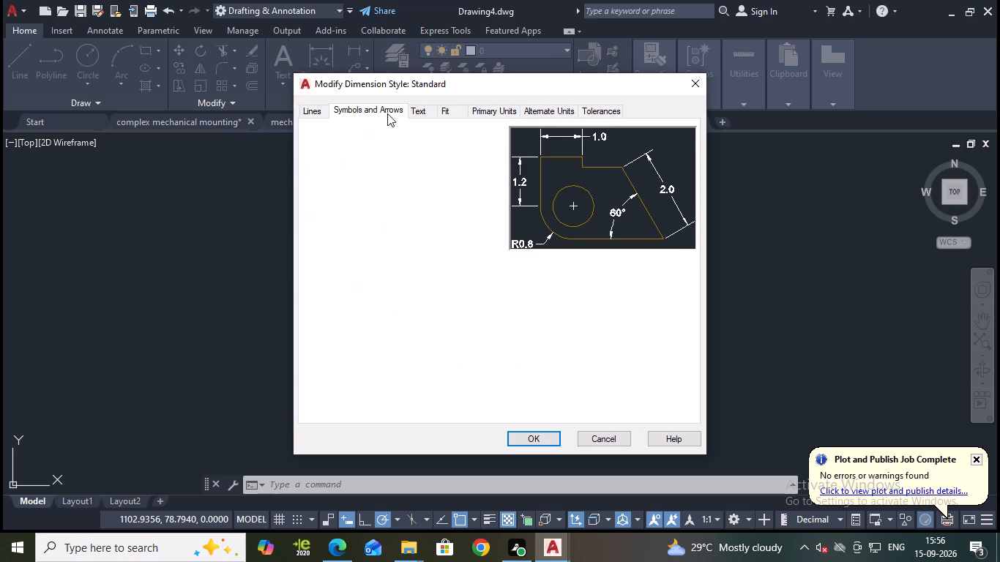
pyautogui.moveTo(340, 263); pyautogui.dragTo(318, 262)
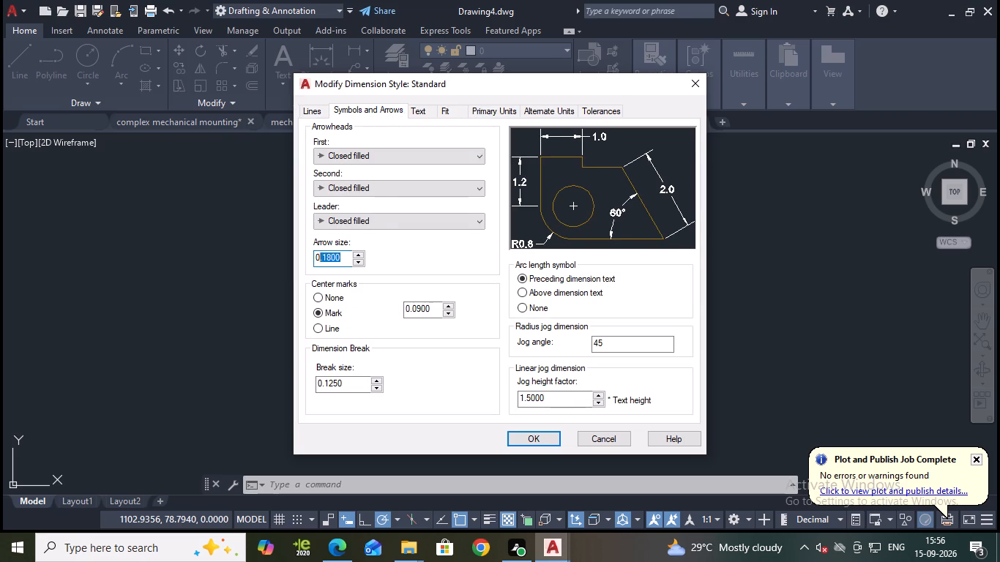
pyautogui.moveTo(318, 262); pyautogui.dragTo(313, 263)
pyautogui.press('3')
pyautogui.press('Return')
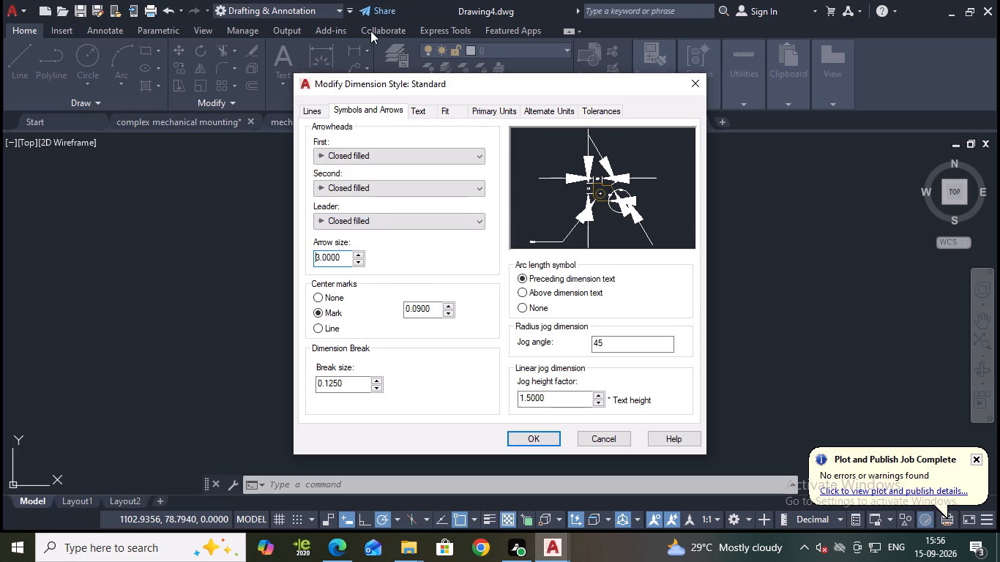
# Set the Standard dimension style's text height to 4 and its text alignment to ISO standard, and accept the changes.
pyautogui.click(429, 113)
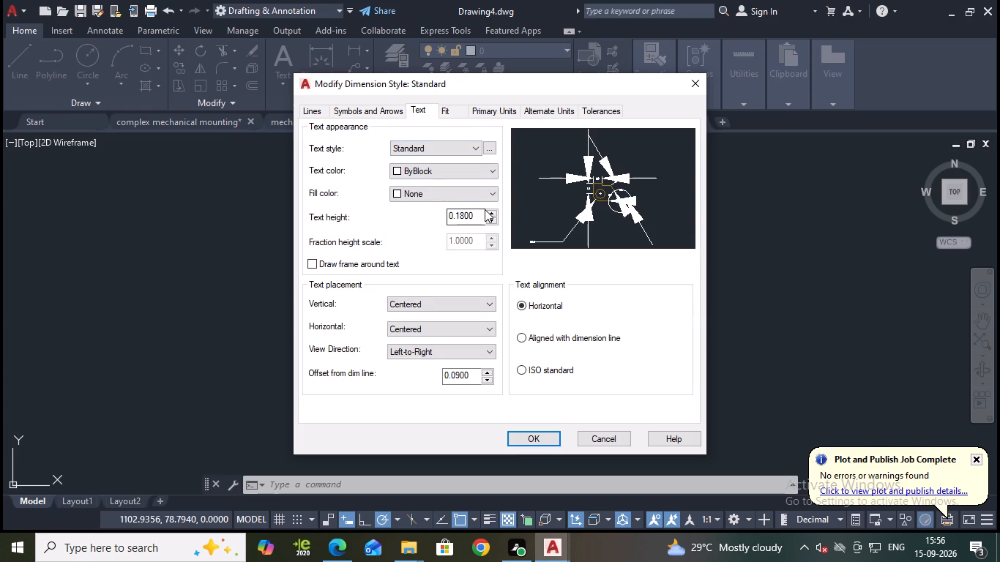
pyautogui.moveTo(482, 220); pyautogui.dragTo(441, 219)
pyautogui.press('4')
pyautogui.press('Return')
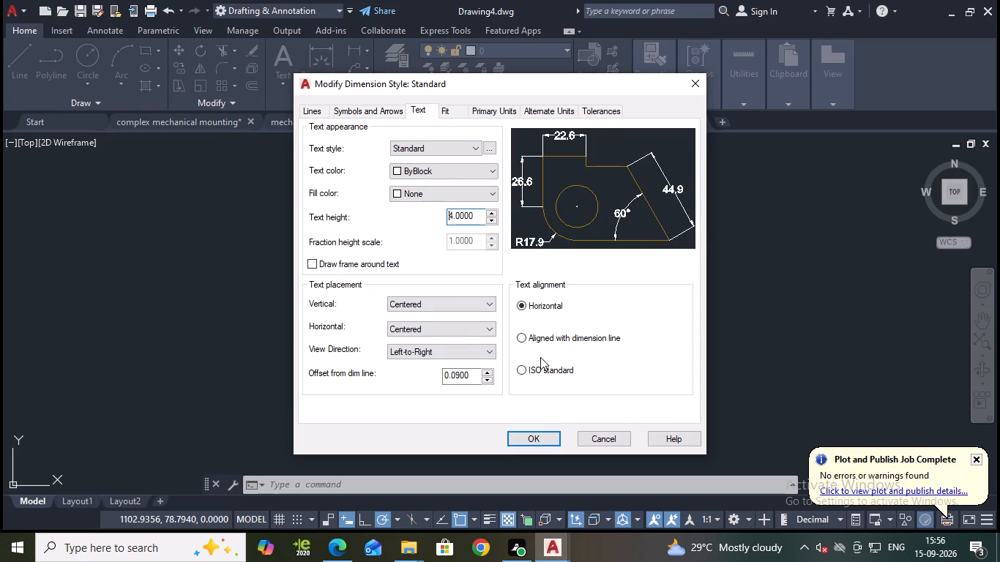
pyautogui.click(523, 367)
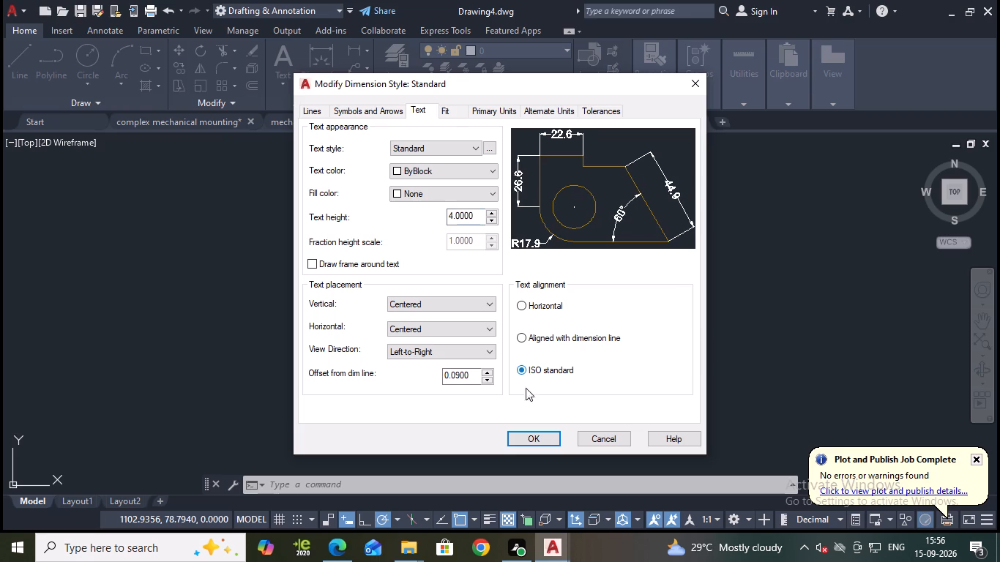
pyautogui.click(545, 432)
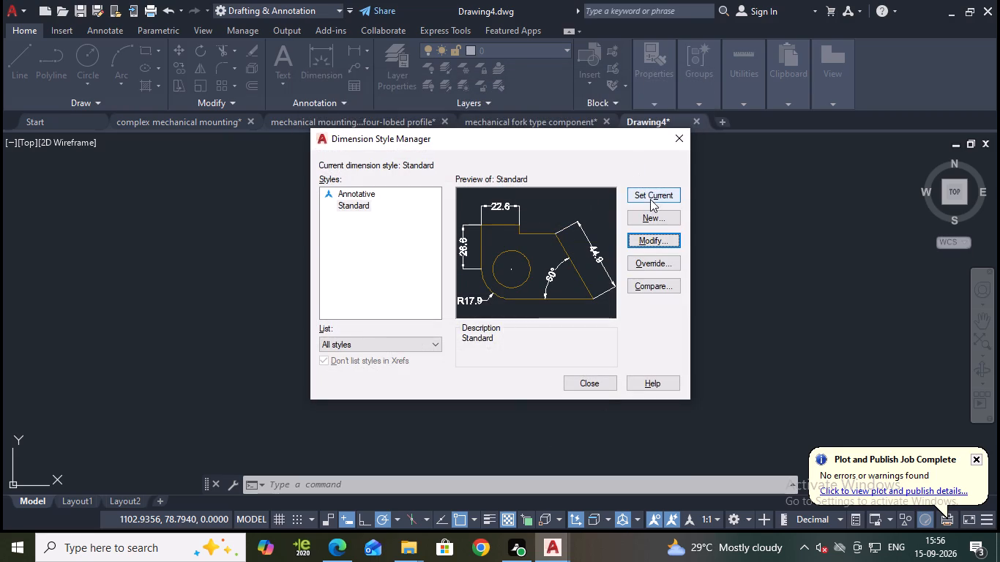
# Make Standard the current dimension style and close the Dimension Style Manager.
pyautogui.click(650, 199)
pyautogui.click(585, 378)
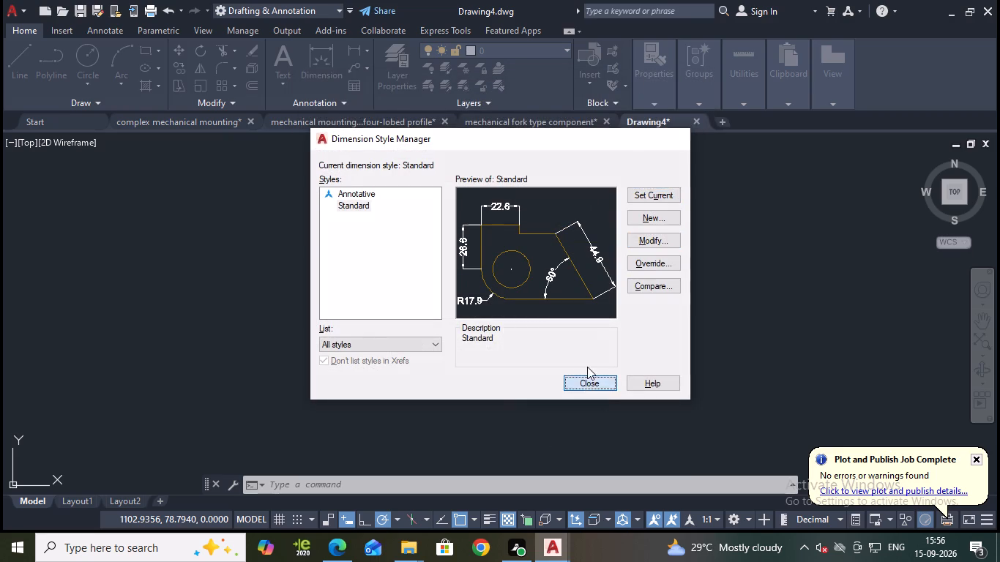
# Draw a circle with a diameter of 80 in the empty drawing area.
pyautogui.scroll(-1, 537, 260)
pyautogui.moveTo(553, 175); pyautogui.dragTo(476, 202, button='middle')
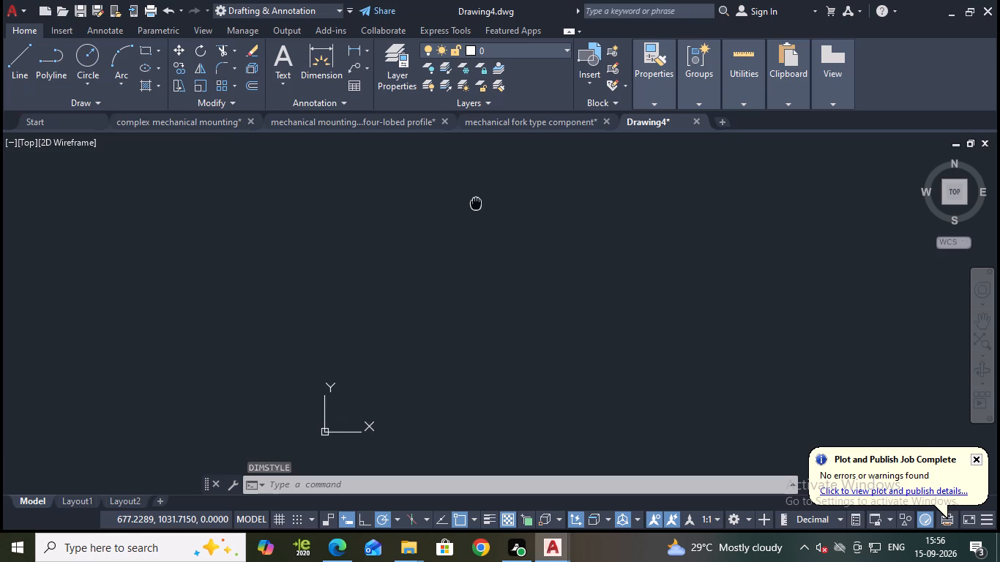
pyautogui.moveTo(714, 222); pyautogui.dragTo(673, 230, button='middle')
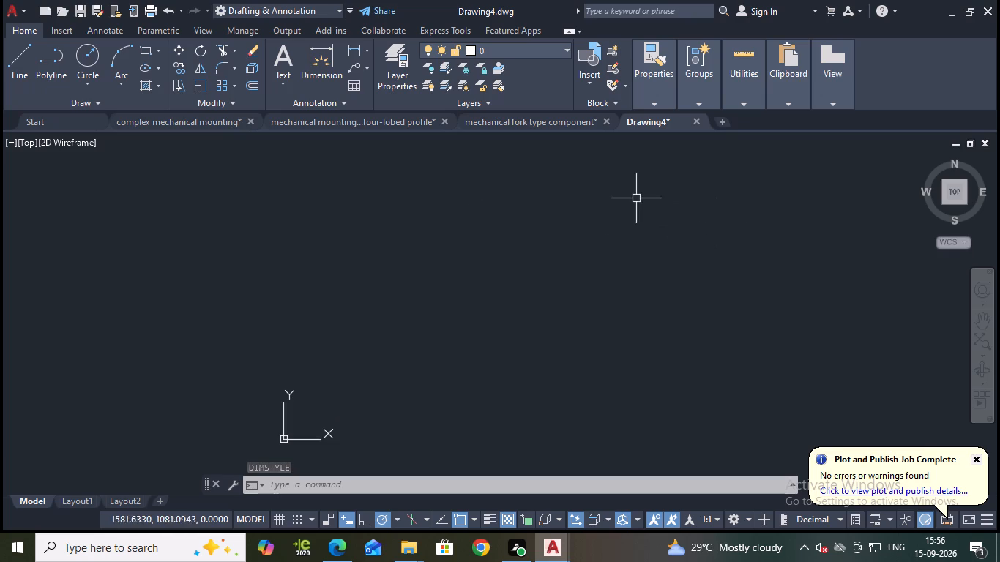
pyautogui.click(86, 52)
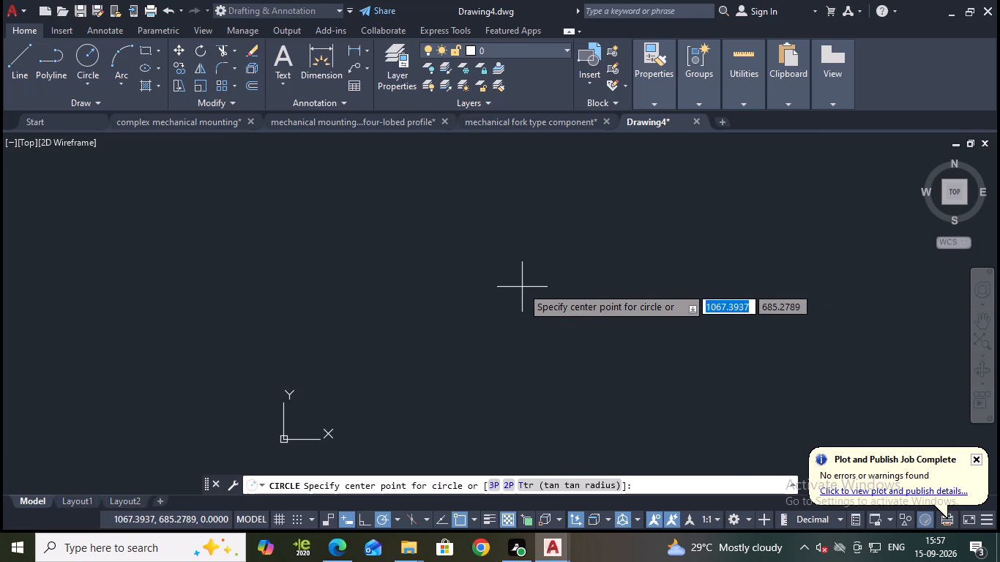
pyautogui.click(659, 281)
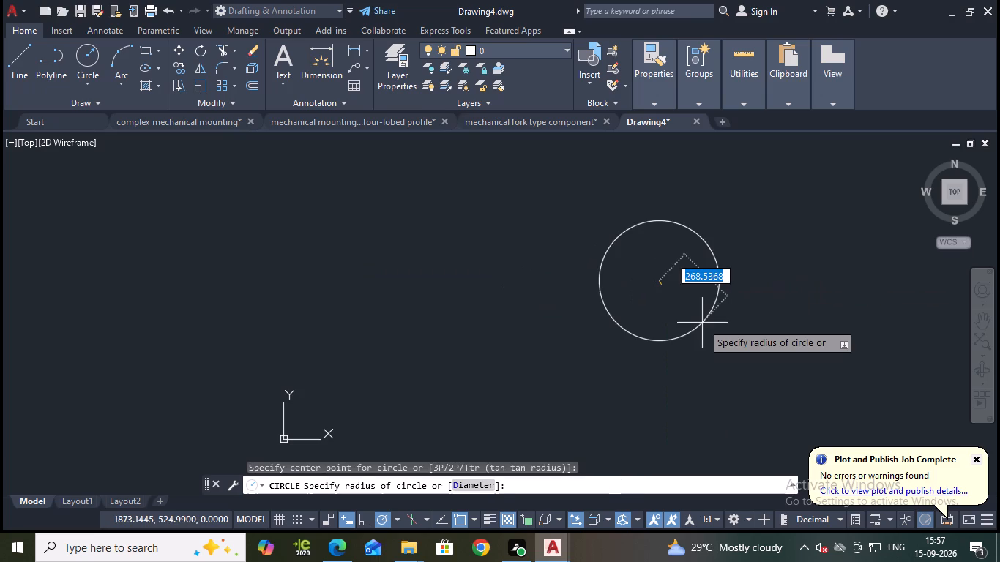
pyautogui.press('d')
pyautogui.press('Return')
pyautogui.write('80')
pyautogui.press('Return')
# Draw a circle with a diameter of 60 concentric with the 80-diameter circle.
pyautogui.scroll(4, 676, 300)
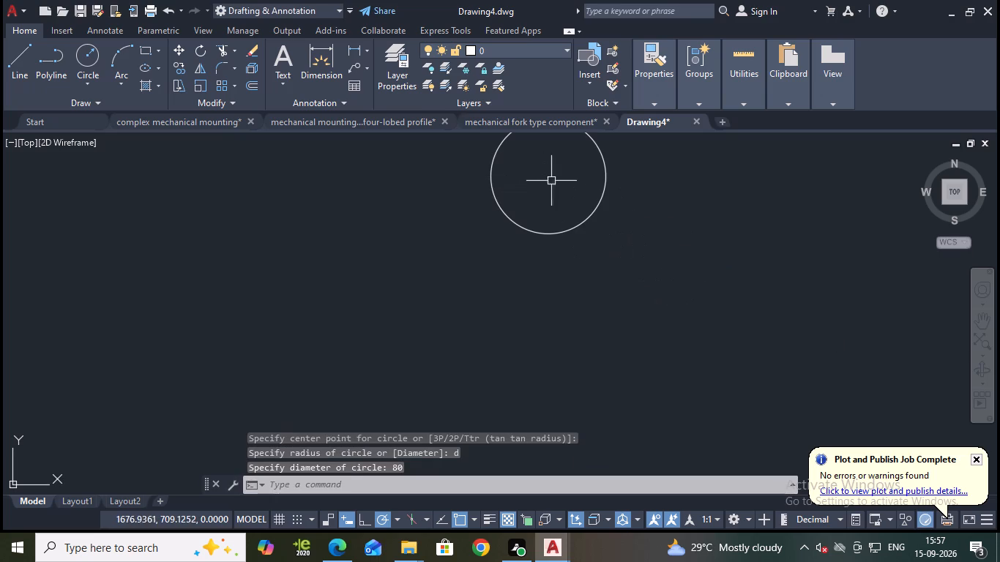
pyautogui.press('space')
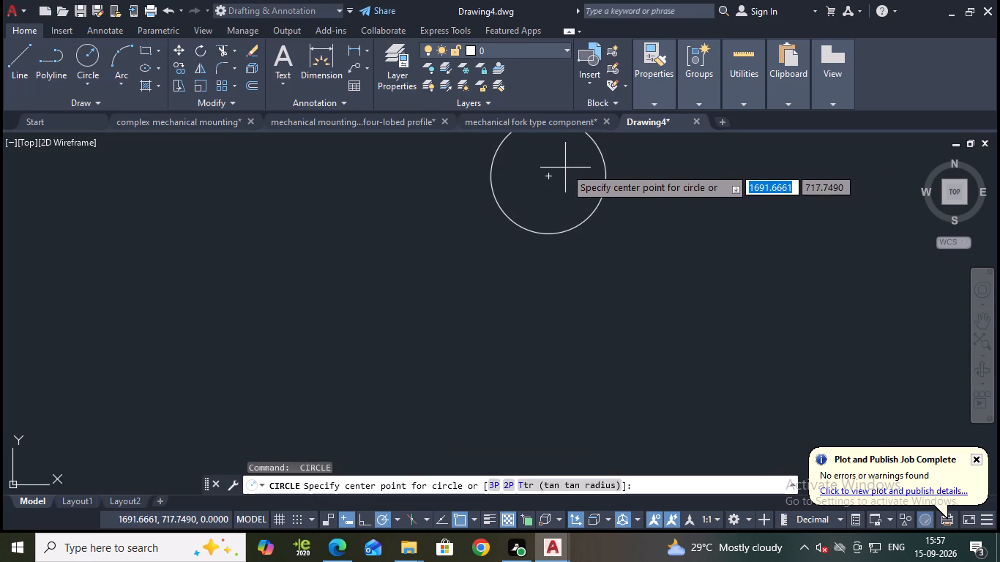
pyautogui.click(550, 179)
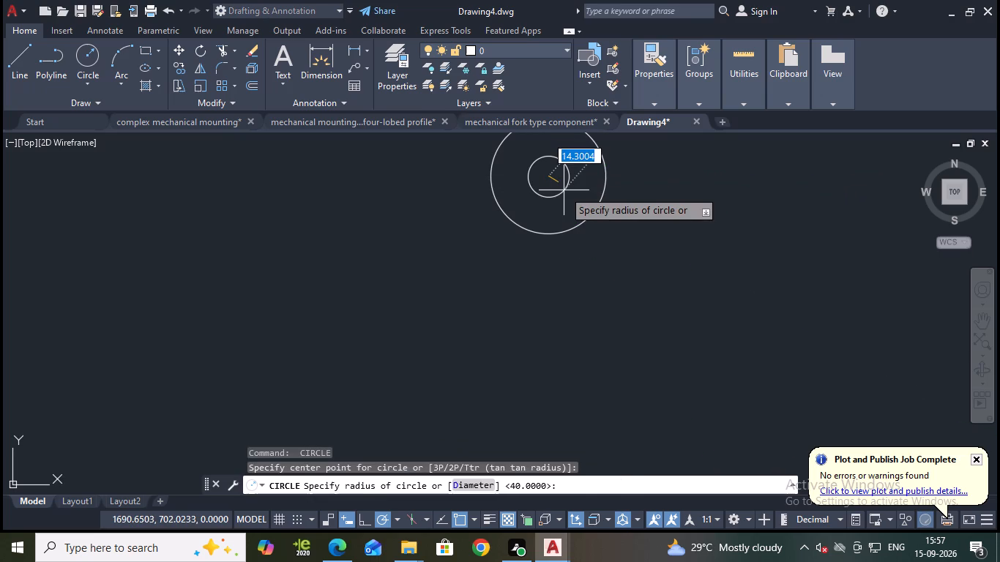
pyautogui.press('d')
pyautogui.press('Return')
pyautogui.write('60')
pyautogui.press('Return')
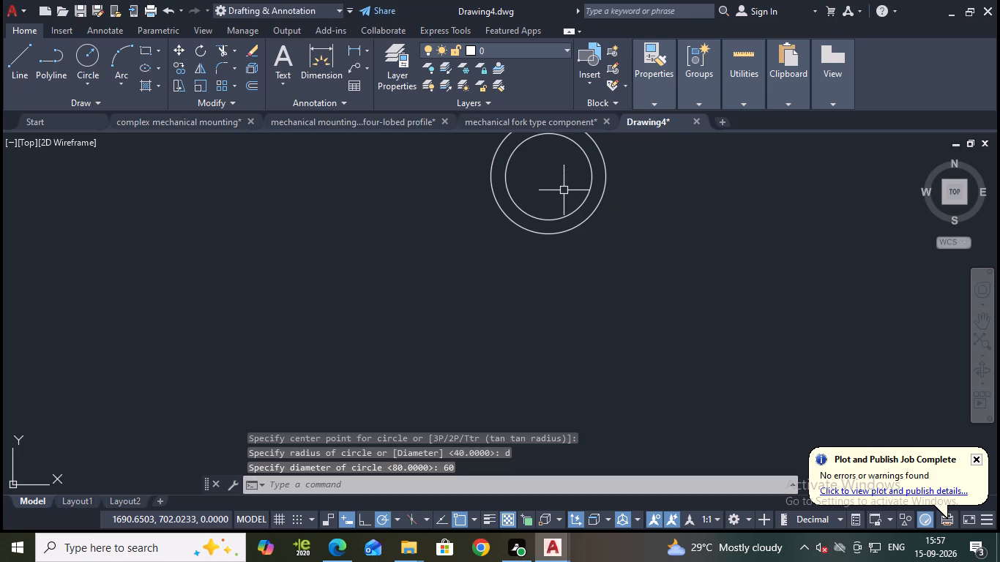
# Draw a horizontal line about 325 long from the common centre of the concentric circles out to the left.
pyautogui.moveTo(490, 263); pyautogui.dragTo(495, 271, button='middle')
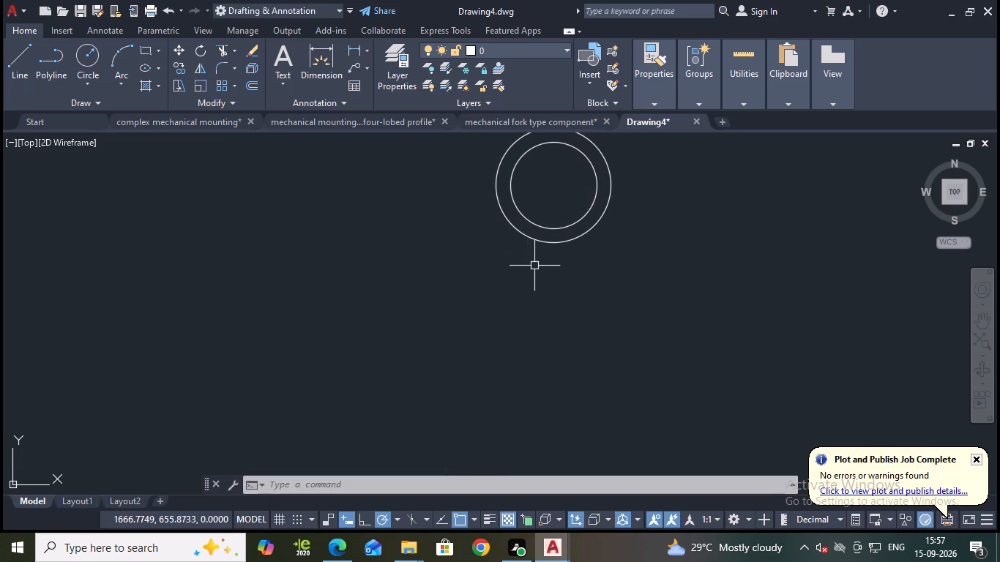
pyautogui.moveTo(534, 266); pyautogui.dragTo(538, 296, button='middle')
pyautogui.click(20, 49)
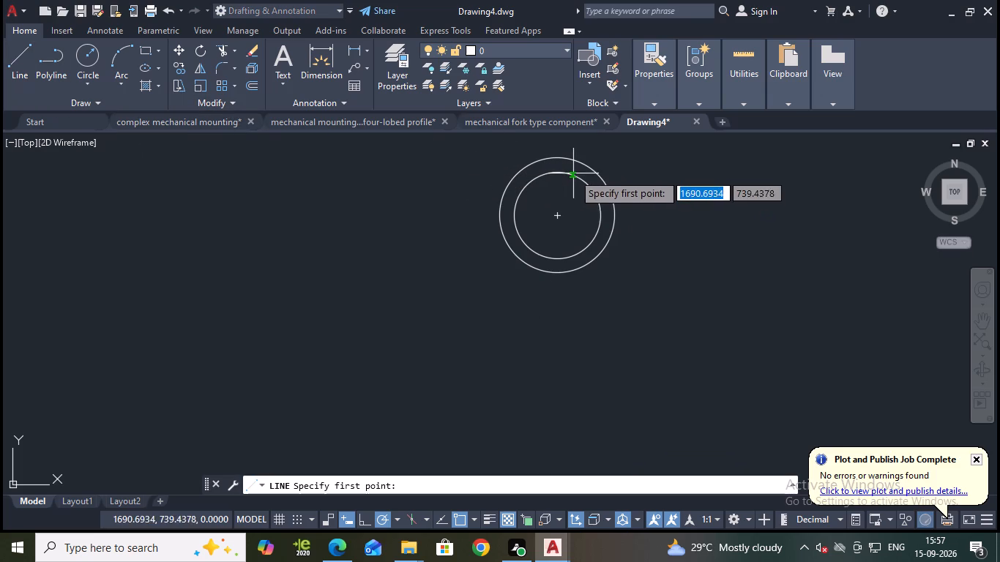
pyautogui.click(558, 214)
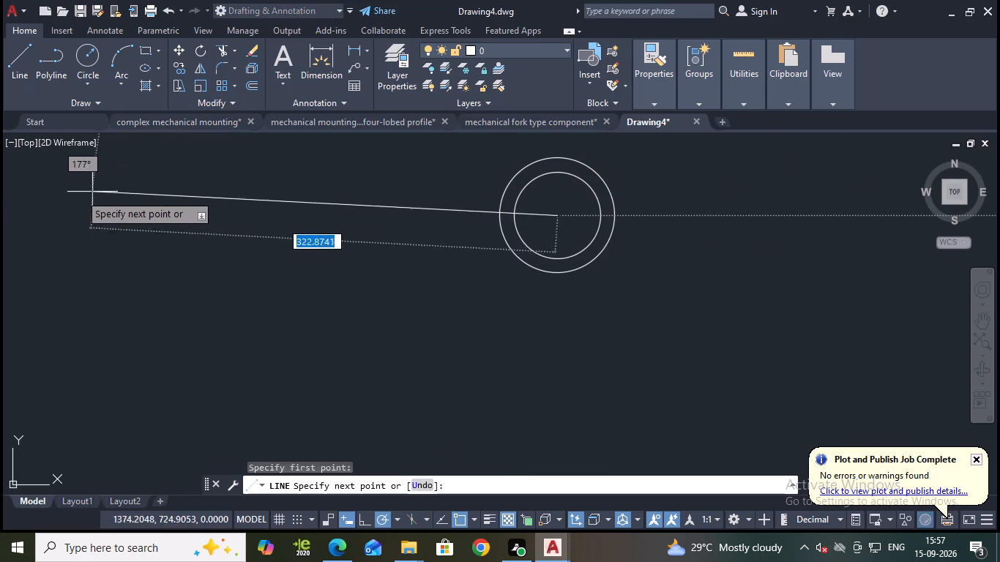
pyautogui.click(86, 214)
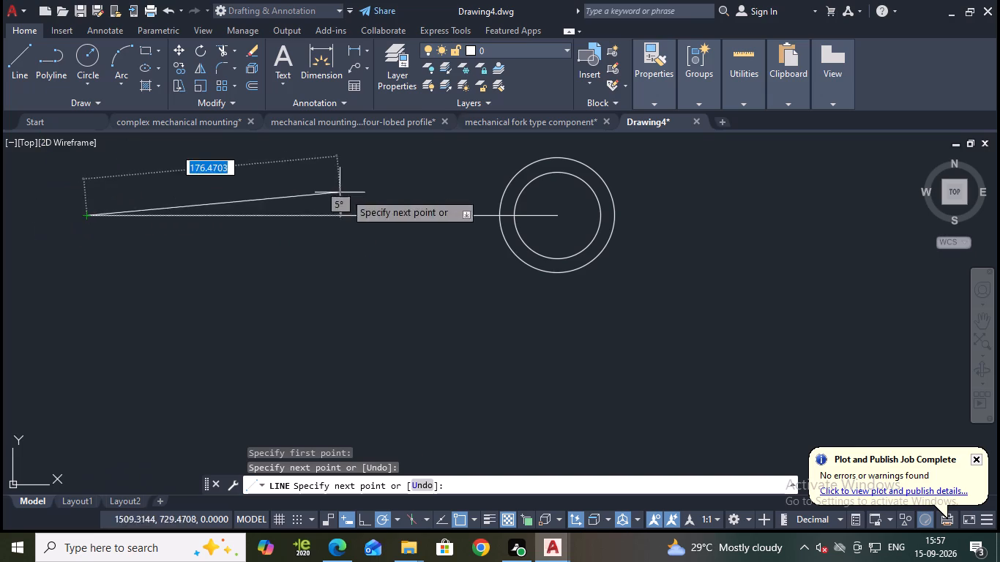
pyautogui.press('Escape')
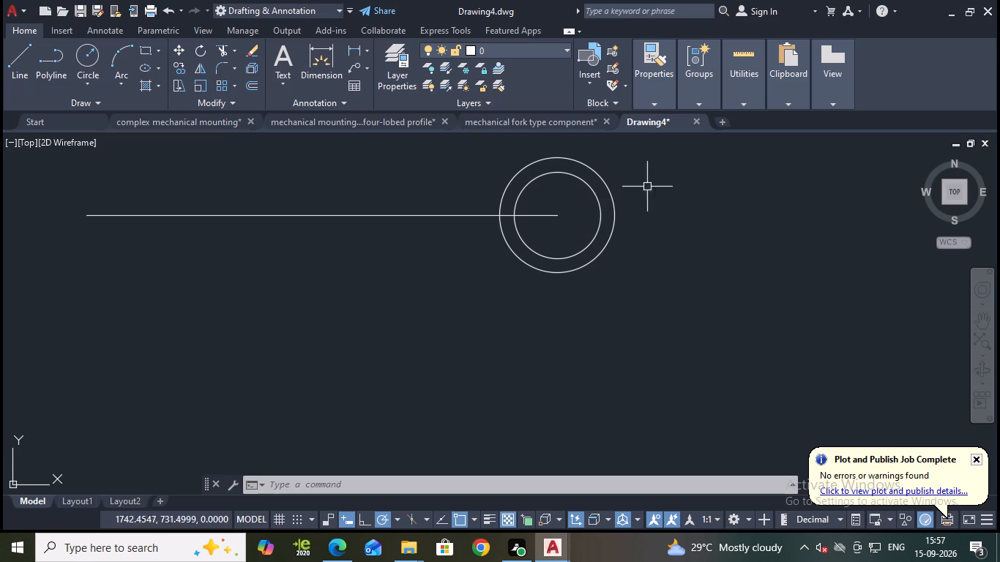
# Draw a circle with a diameter of 6 centred on the top quadrant of the 60-diameter circle.
pyautogui.moveTo(713, 207); pyautogui.dragTo(668, 248, button='middle')
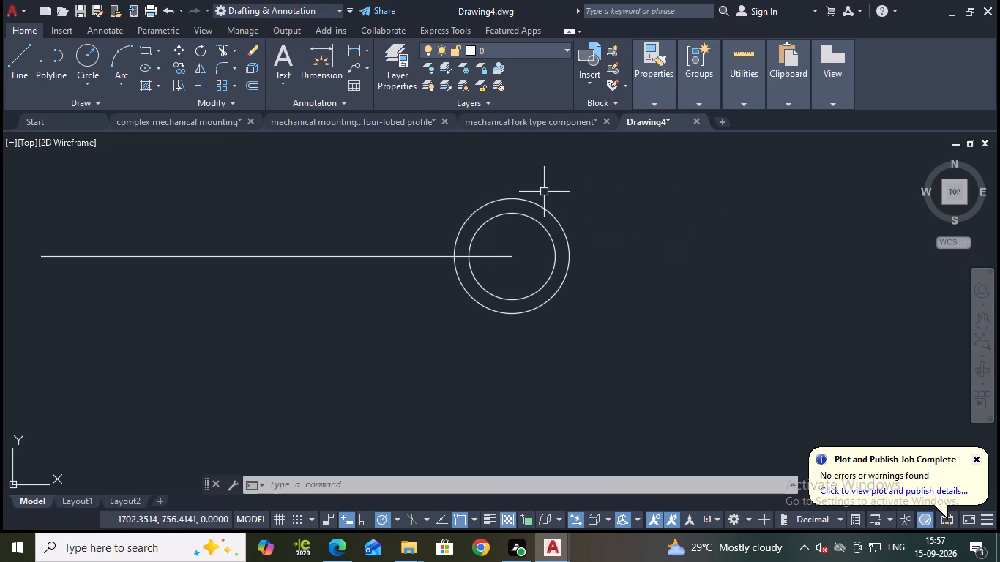
pyautogui.scroll(1, 515, 207)
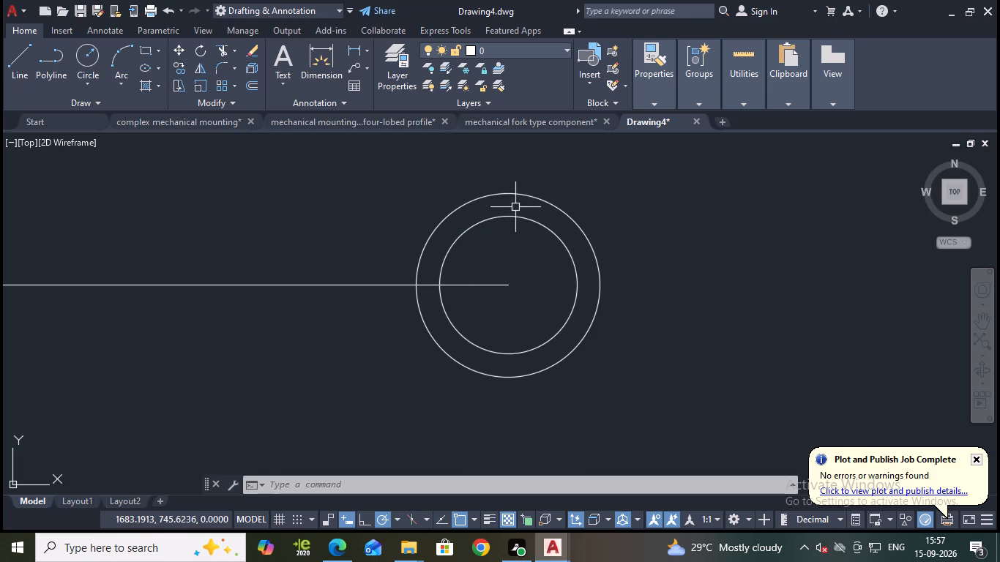
pyautogui.click(78, 57)
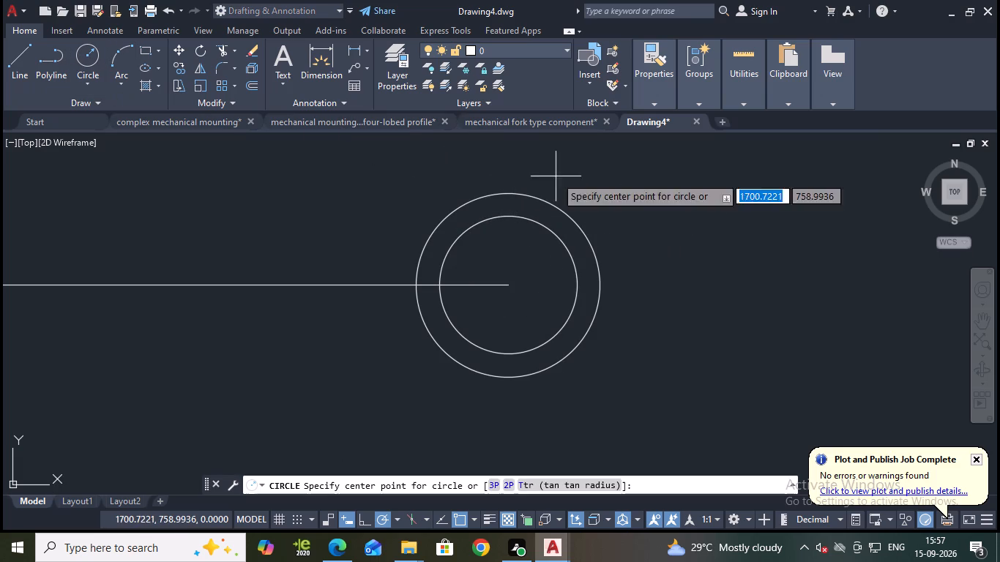
pyautogui.click(506, 218)
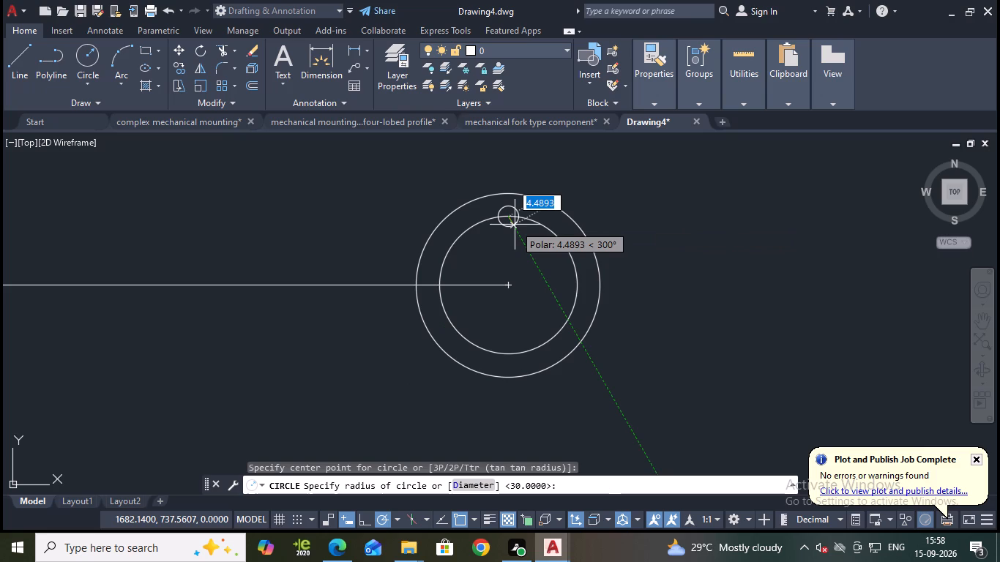
pyautogui.press('d')
pyautogui.press('Return')
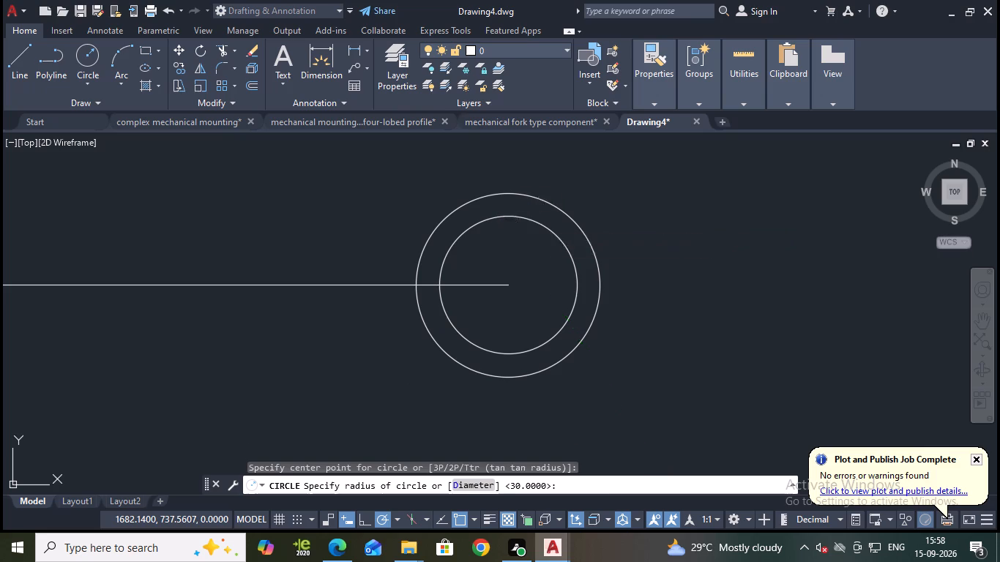
pyautogui.press('6')
pyautogui.press('Return')
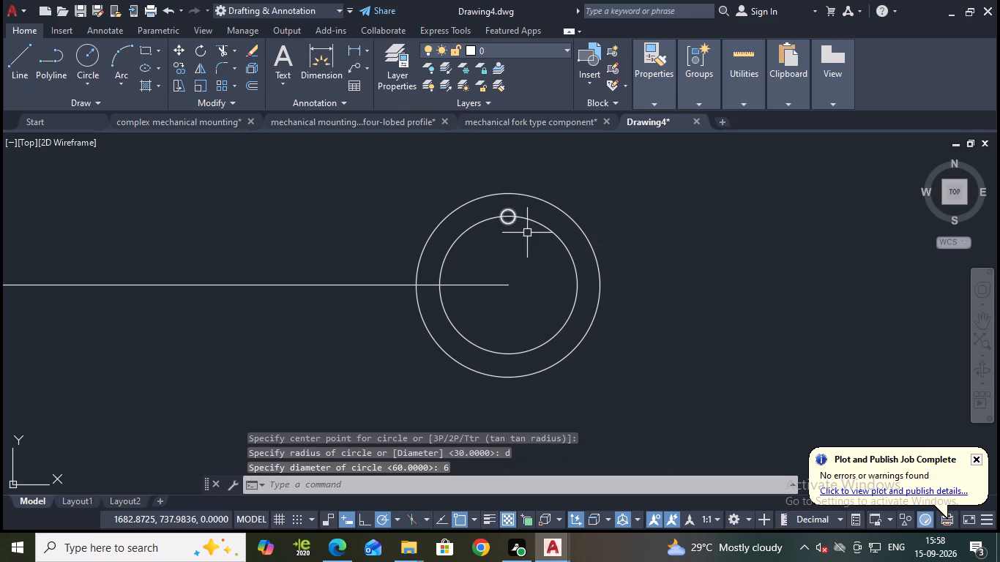
pyautogui.press('Escape')
# Create a polar array of the 6-diameter circle around the concentric circles' centre, with 6 items filling 360 degrees.
pyautogui.scroll(3, 510, 209)
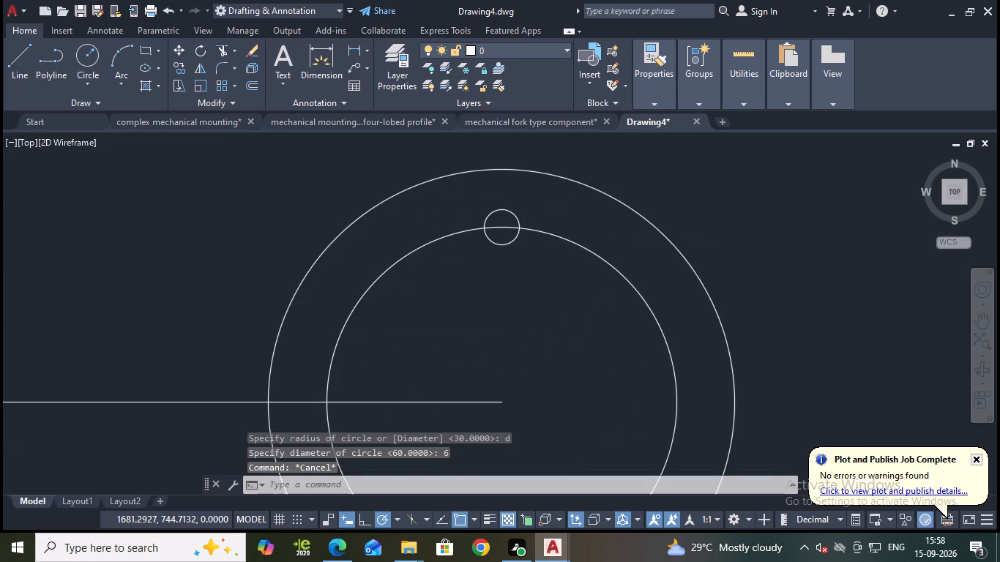
pyautogui.click(507, 219)
pyautogui.scroll(-2, 534, 97)
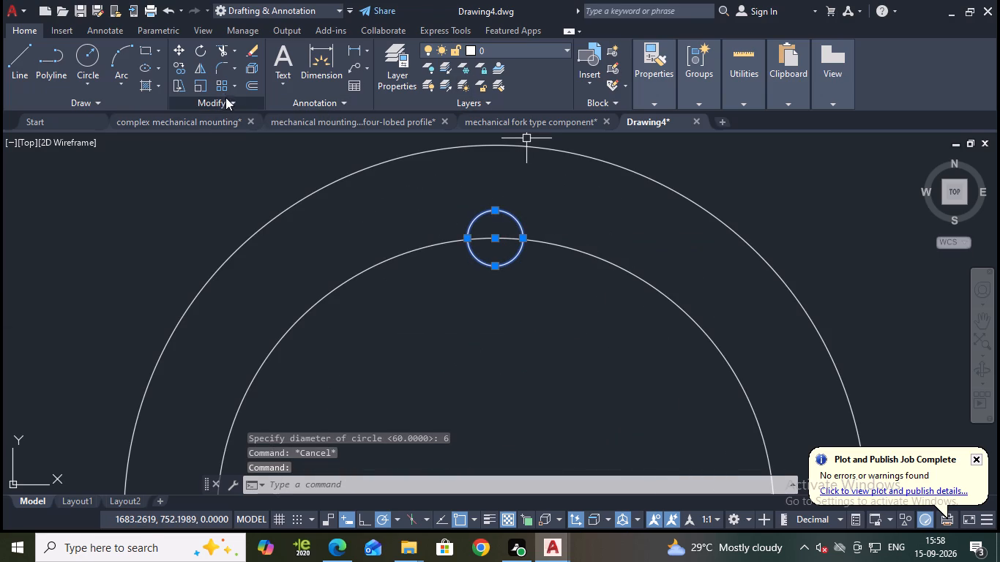
pyautogui.click(231, 89)
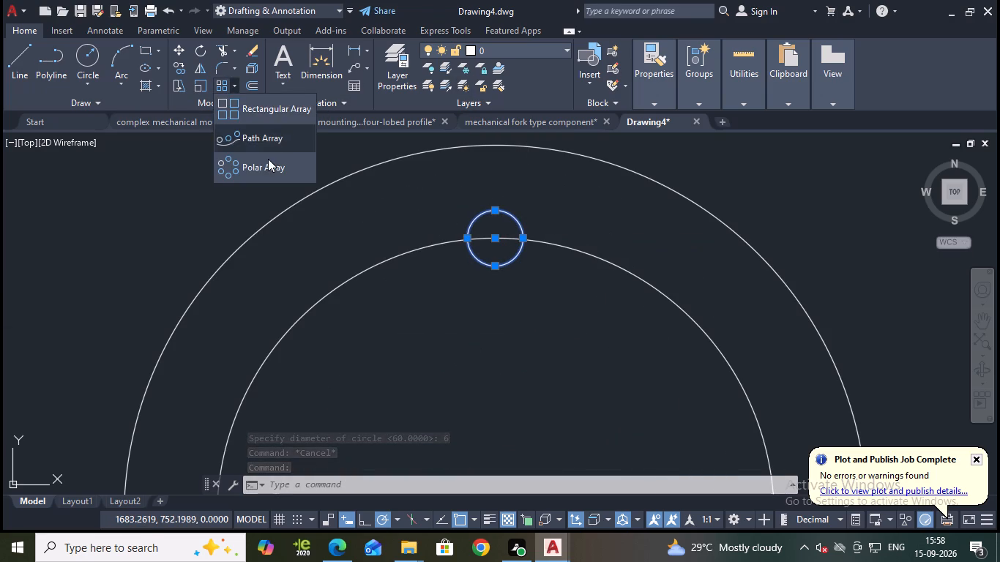
pyautogui.click(269, 160)
pyautogui.scroll(-3, 324, 190)
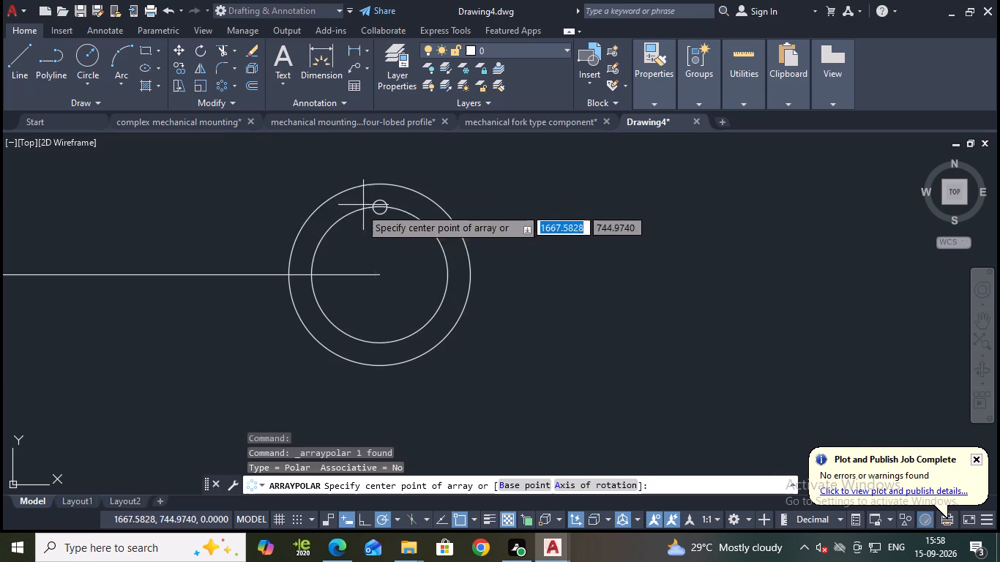
pyautogui.click(378, 274)
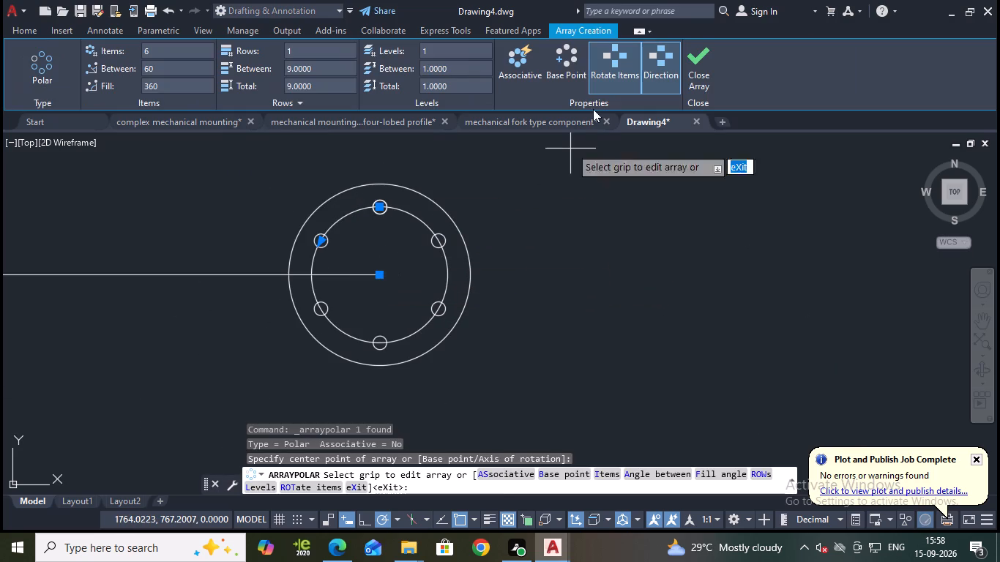
pyautogui.click(701, 76)
# Draw a vertical line about 70 long from the concentric circles' centre upward past the outer circle.
pyautogui.scroll(-1, 468, 196)
pyautogui.middleClick(529, 222)
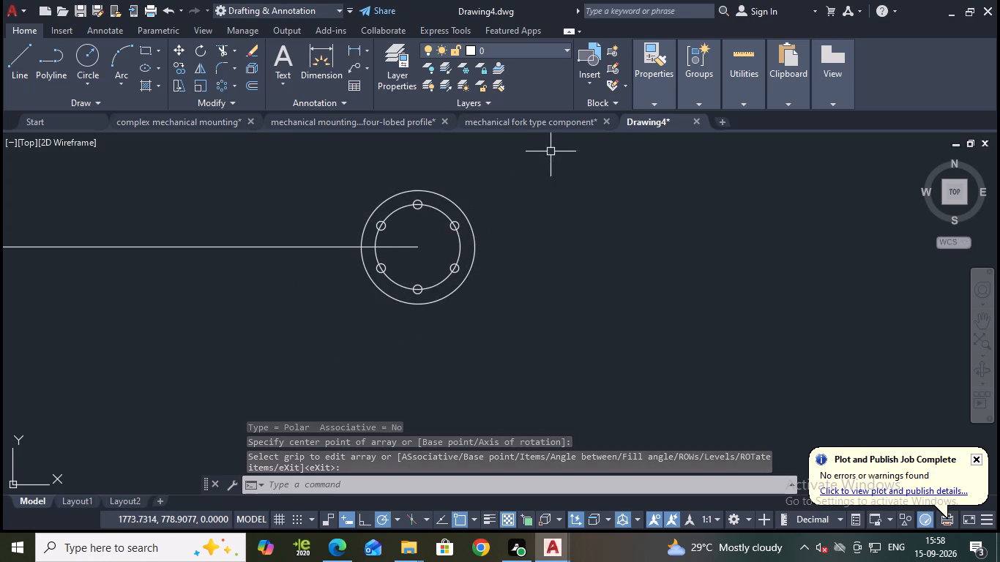
pyautogui.click(18, 61)
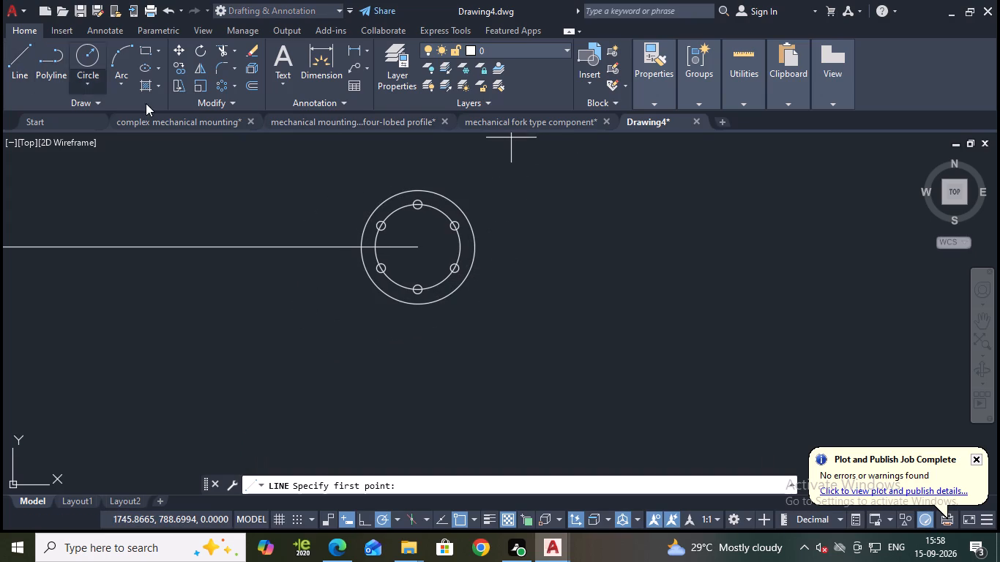
pyautogui.click(419, 245)
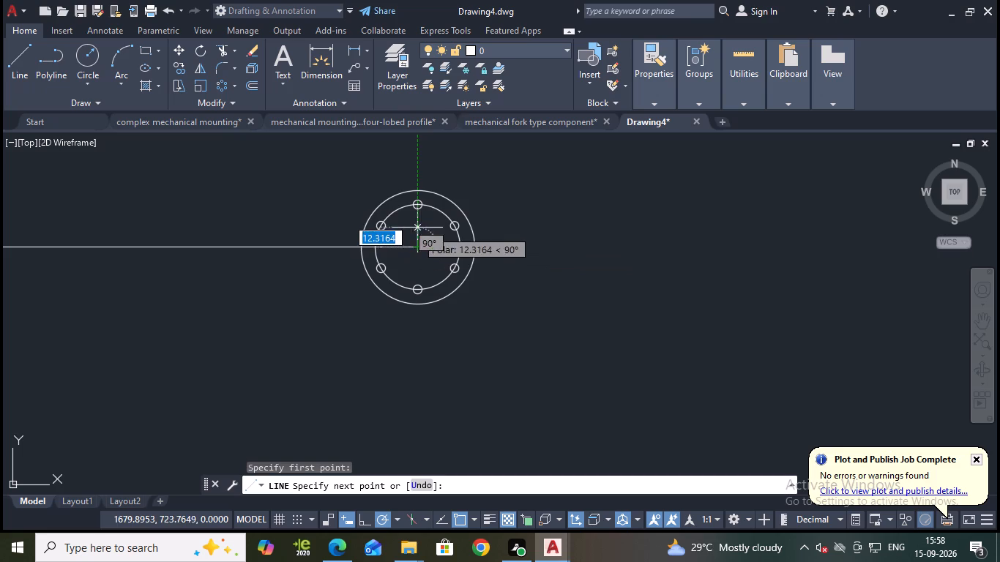
pyautogui.click(418, 147)
pyautogui.press('Escape')
# Offset the vertical centre line 70 to the left, using the Through option.
pyautogui.moveTo(581, 220); pyautogui.dragTo(649, 295, button='middle')
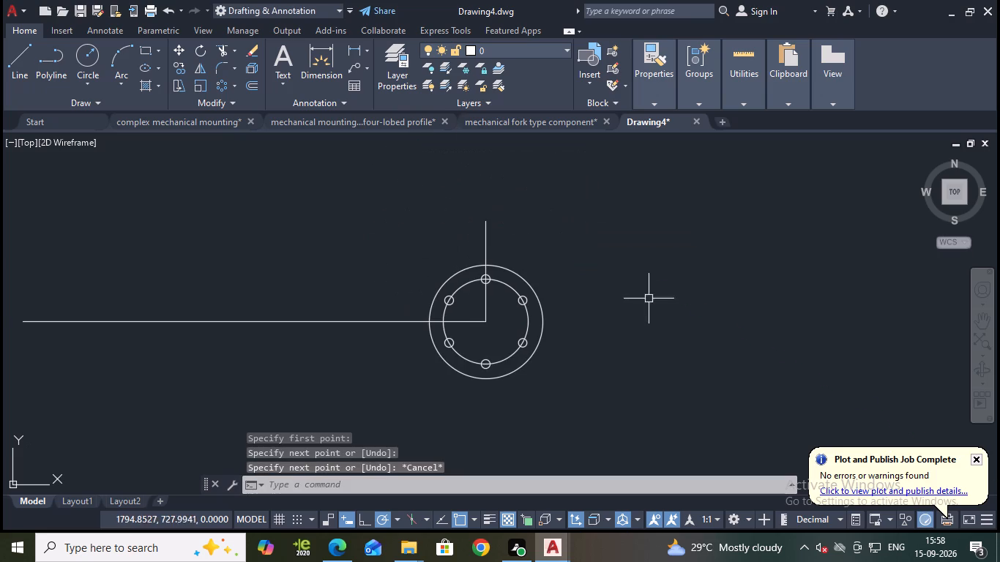
pyautogui.press('o')
pyautogui.press('Return')
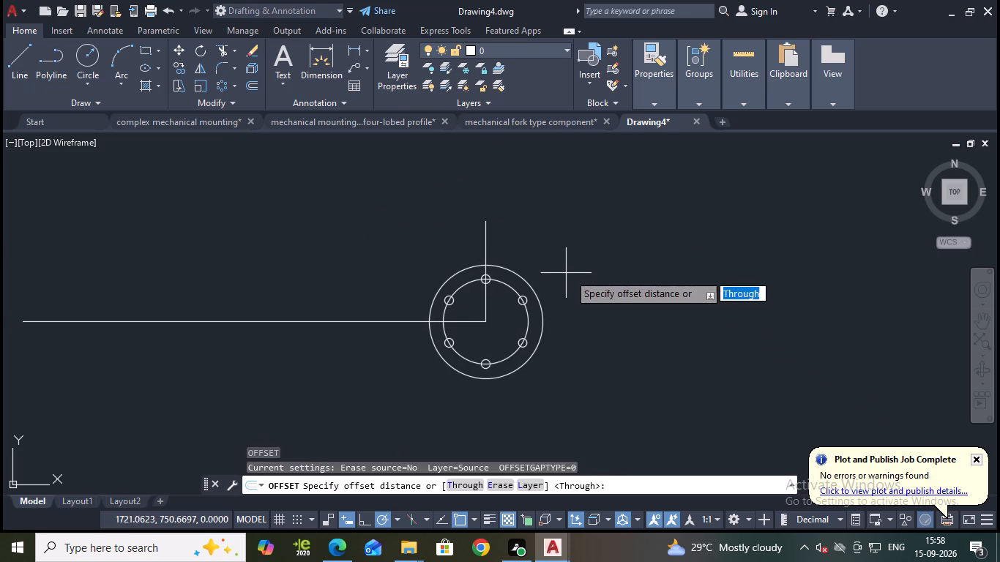
pyautogui.press('Return')
pyautogui.click(487, 254)
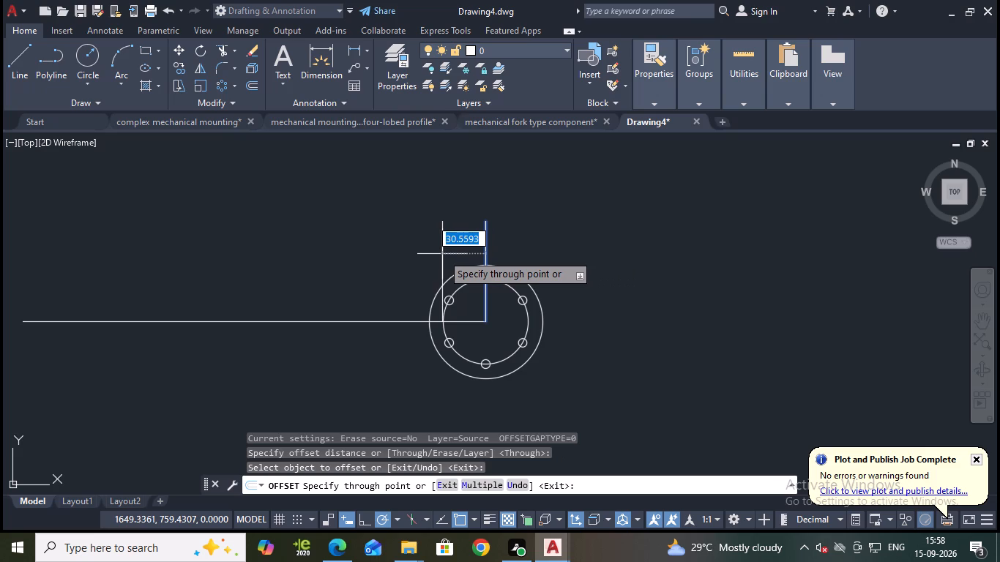
pyautogui.write('70')
pyautogui.press('Return')
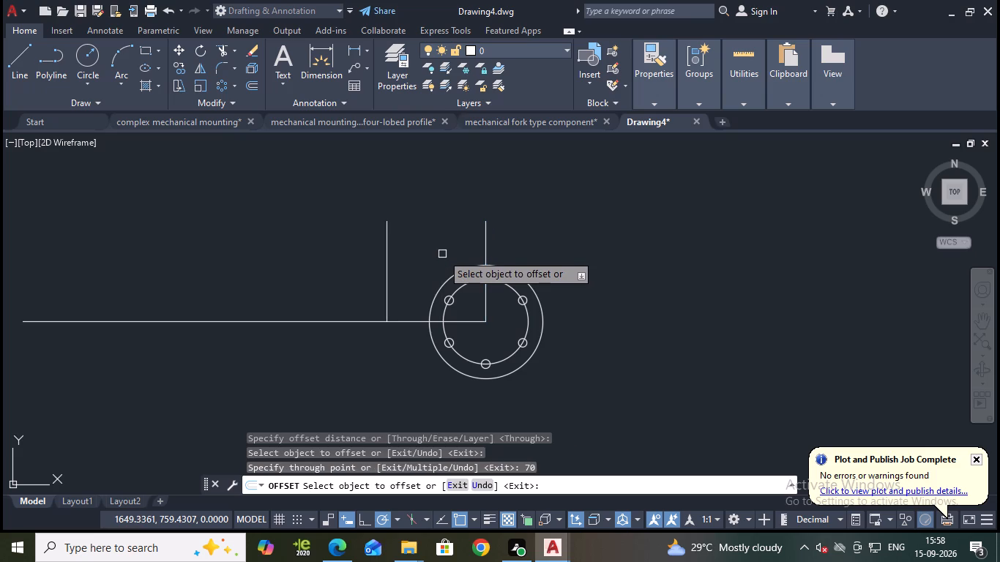
# Offset the horizontal centre line 30 upward.
pyautogui.moveTo(434, 229); pyautogui.dragTo(460, 241, button='middle')
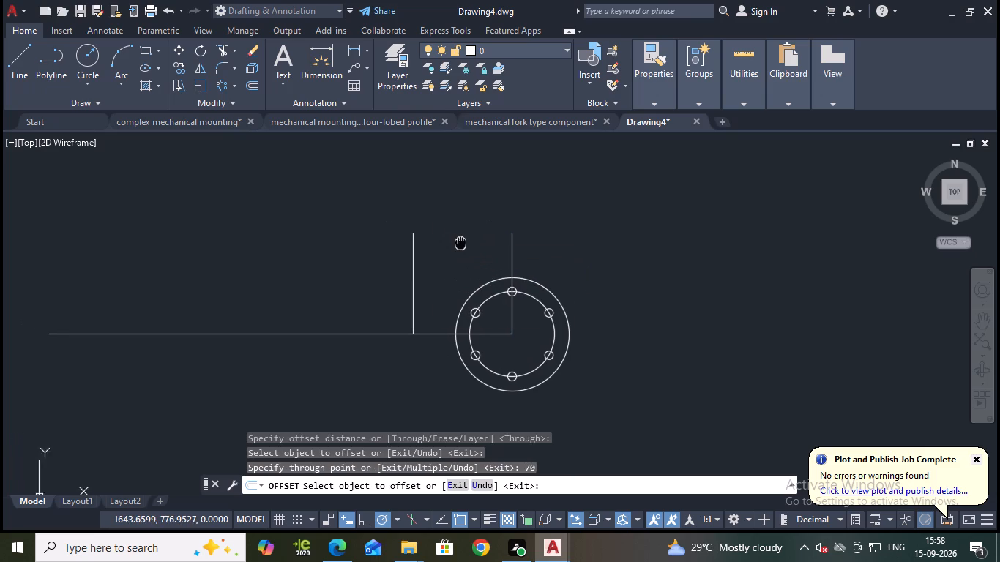
pyautogui.click(378, 331)
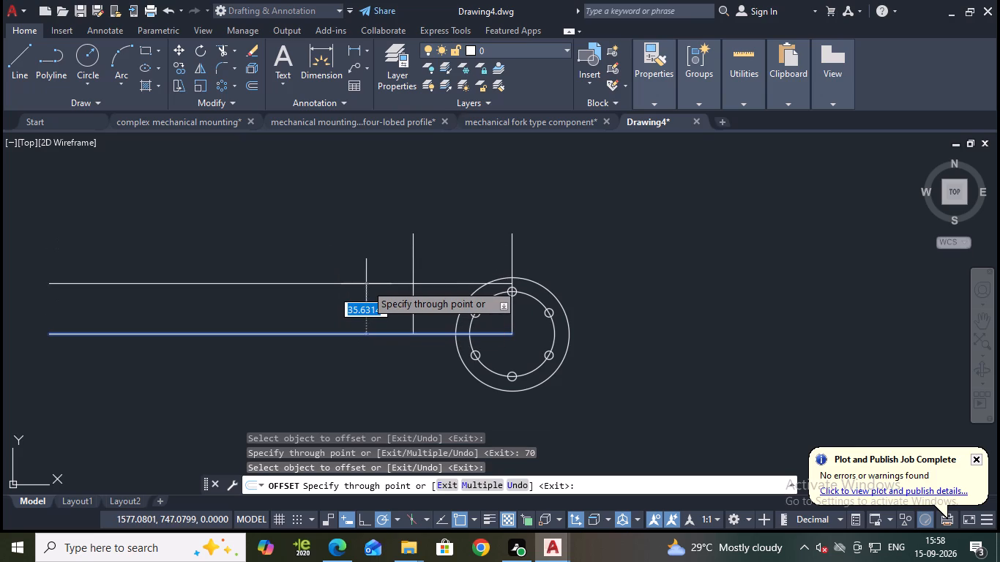
pyautogui.write('30')
pyautogui.press('Return')
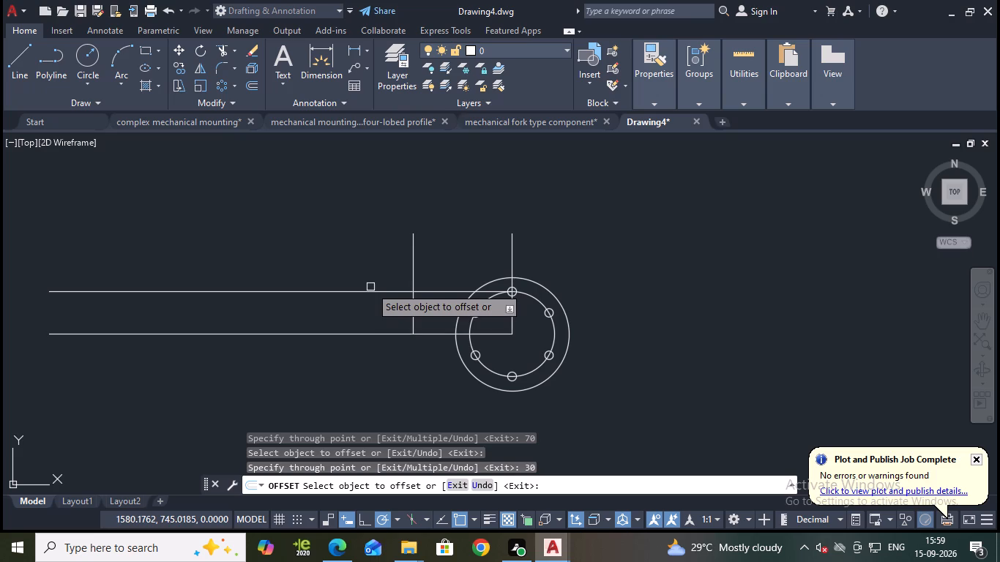
# Draw a circle with a diameter of 40 centred where the offset vertical and offset horizontal lines cross.
pyautogui.click(83, 60)
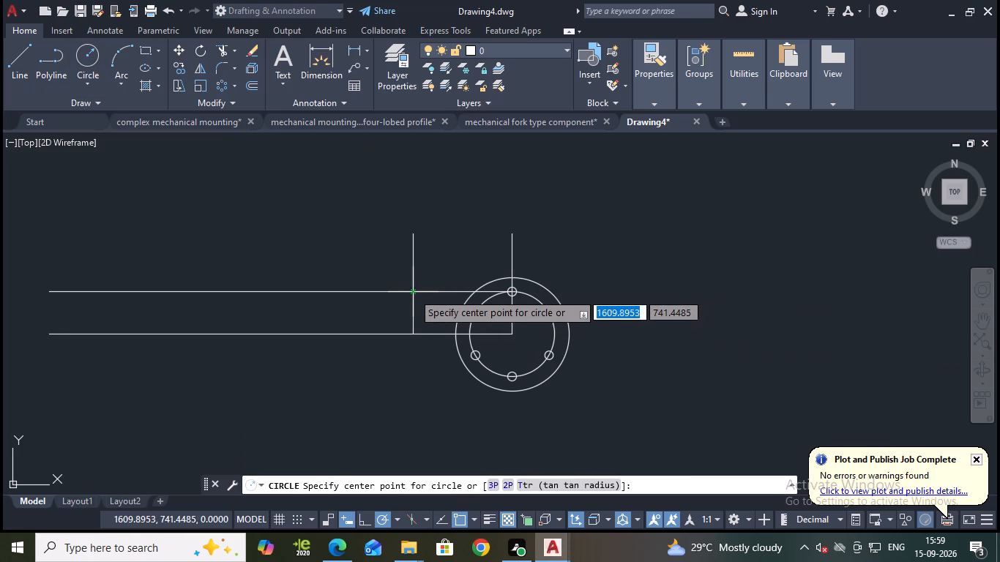
pyautogui.click(412, 293)
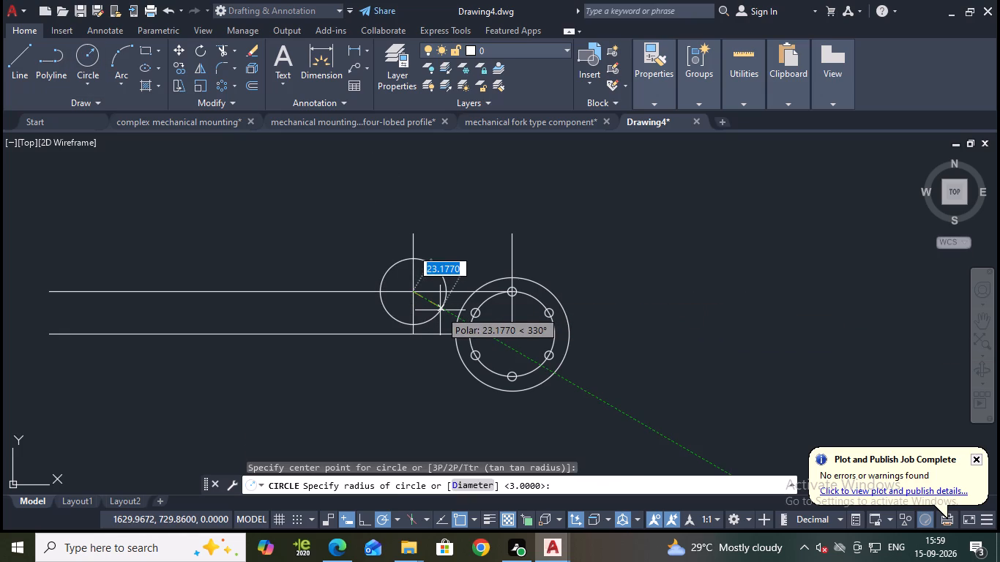
pyautogui.scroll(1, 439, 307)
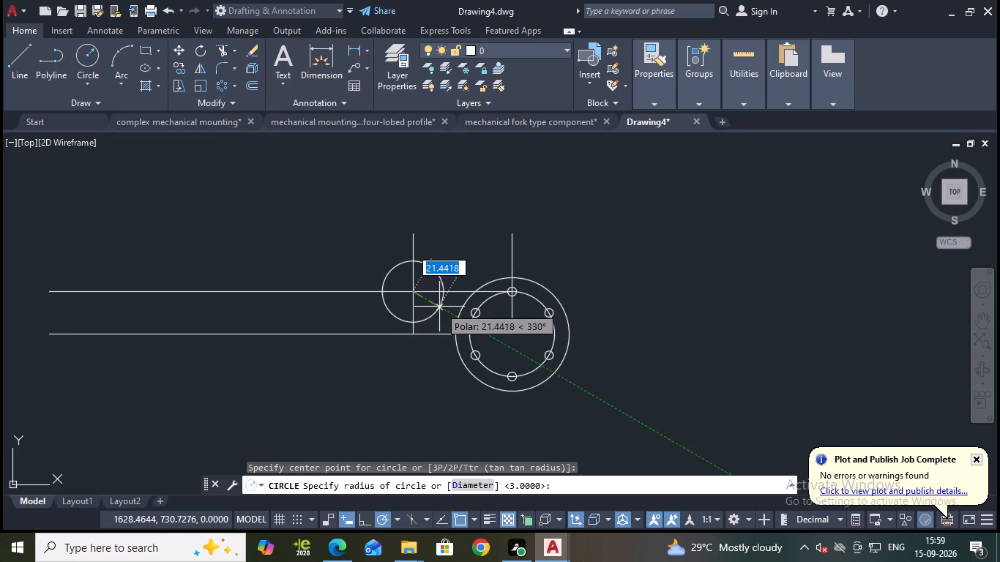
pyautogui.moveTo(439, 307); pyautogui.dragTo(477, 288, button='middle')
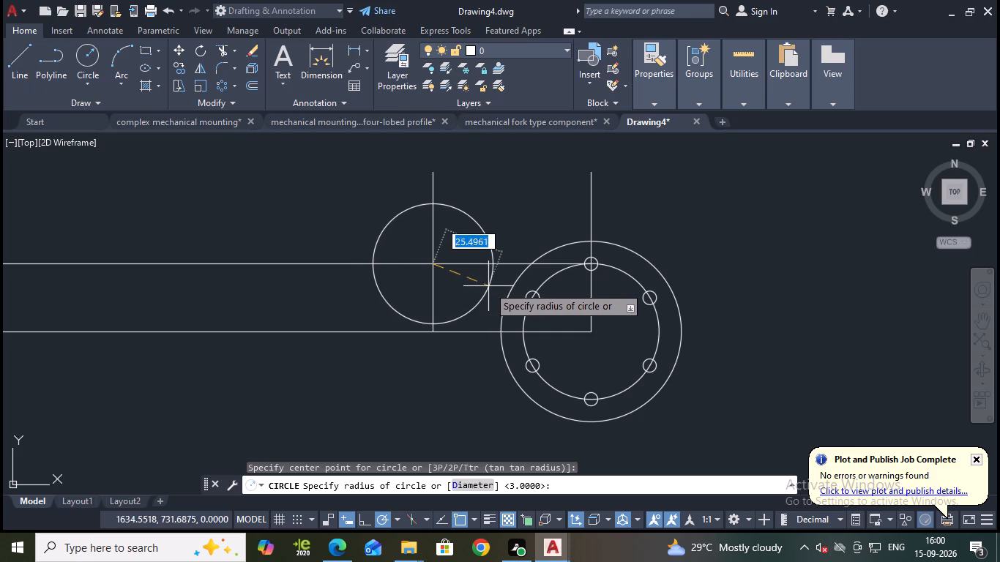
pyautogui.press('d')
pyautogui.press('Return')
pyautogui.write('40')
pyautogui.press('Return')
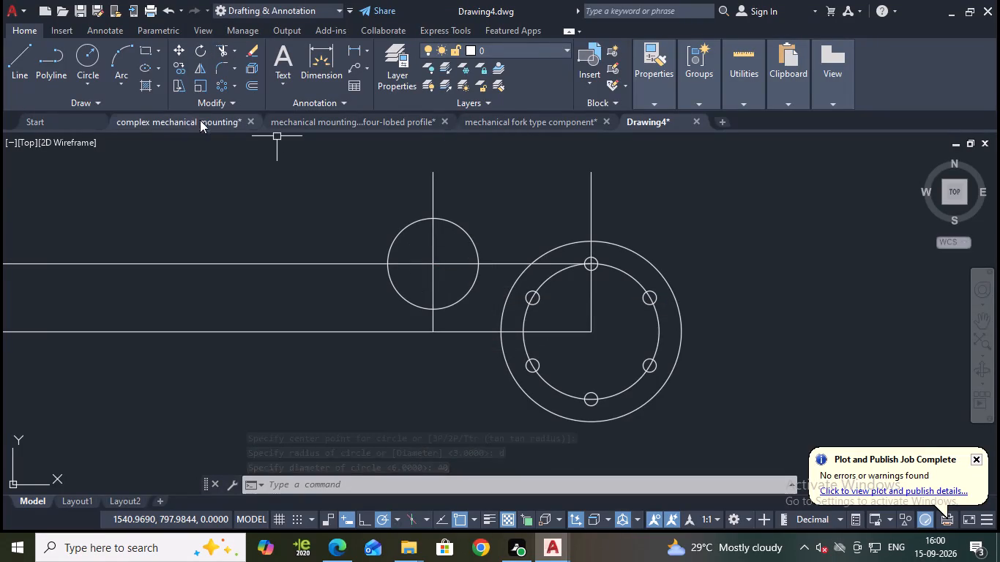
# Draw a Tan, Tan, Radius circle of radius 35 tangent to the upper sides of the 40-diameter and 80-diameter circles.
pyautogui.click(87, 86)
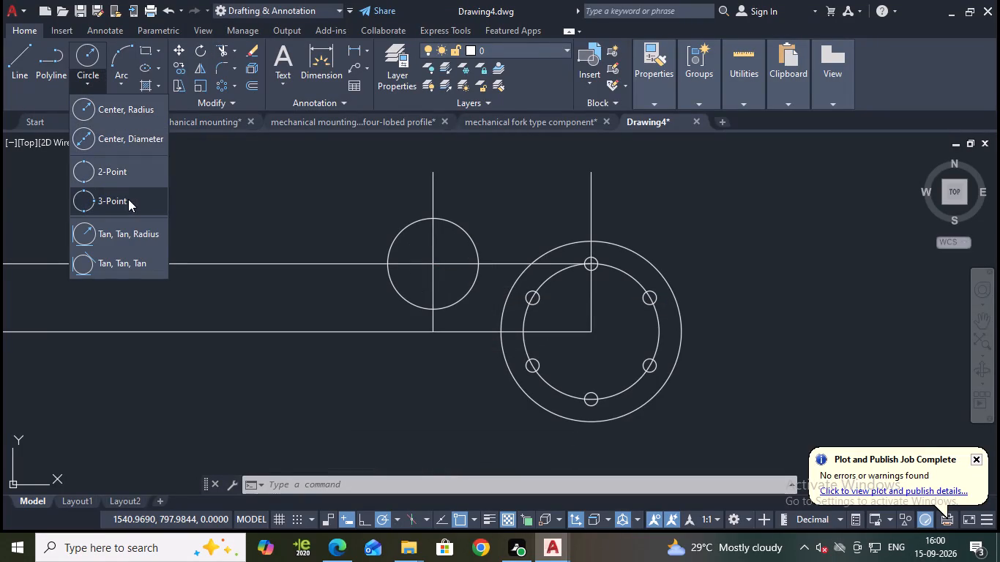
pyautogui.click(131, 226)
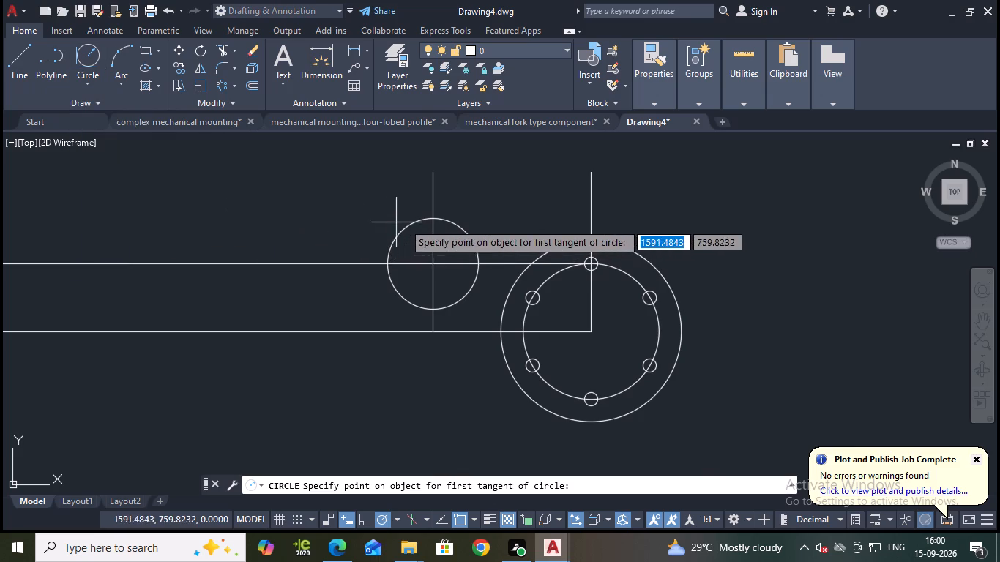
pyautogui.click(474, 239)
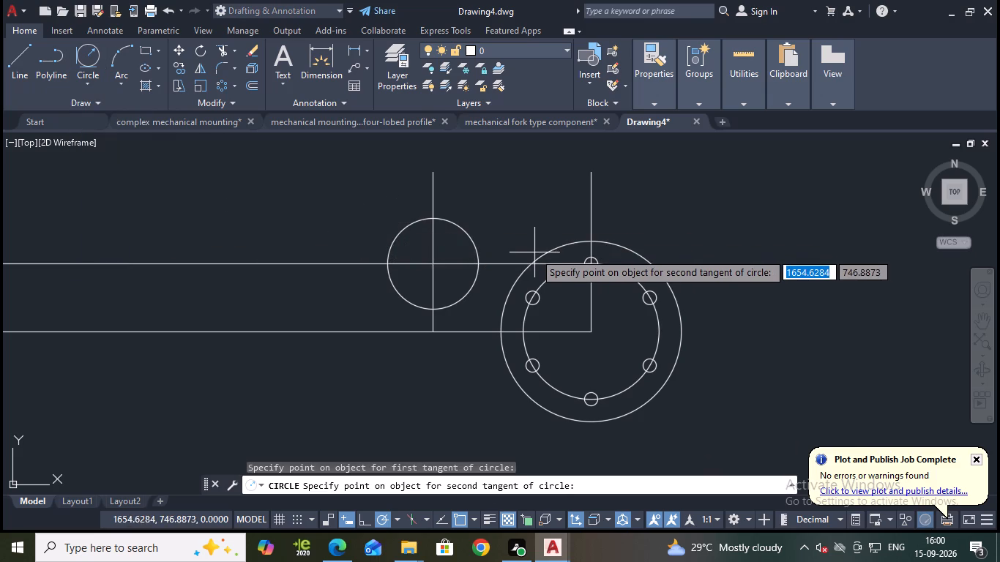
pyautogui.click(540, 253)
pyautogui.write('35')
pyautogui.press('Return')
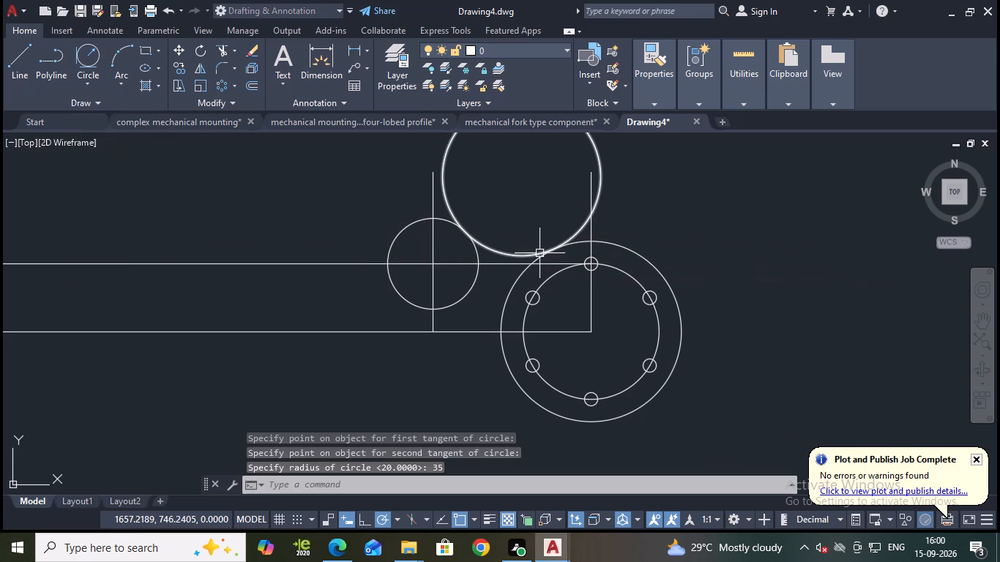
# Trim the radius 35 circle, leaving only the tangent arc between the 40-diameter and 80-diameter circles.
pyautogui.write('tr')
pyautogui.press('Return')
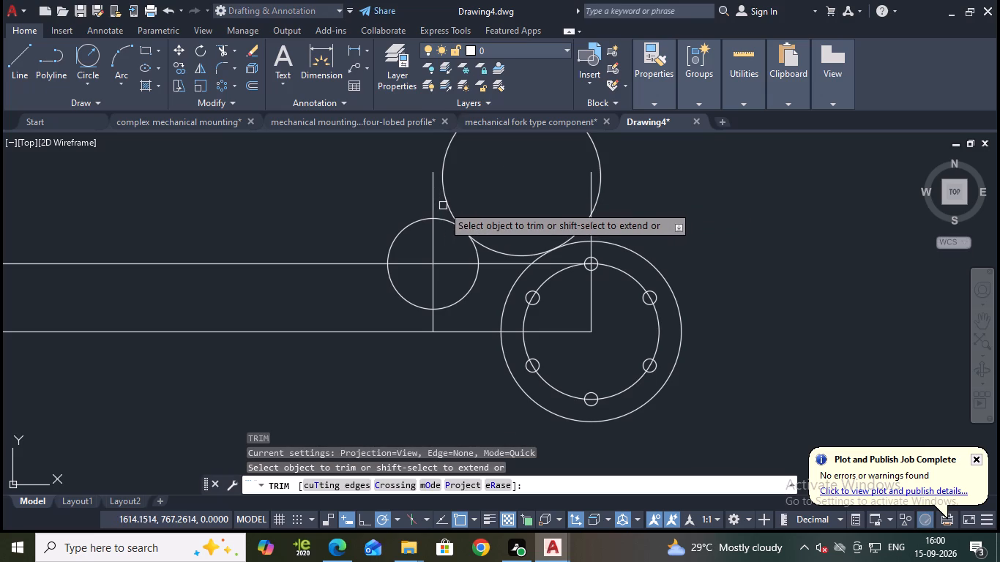
pyautogui.click(447, 206)
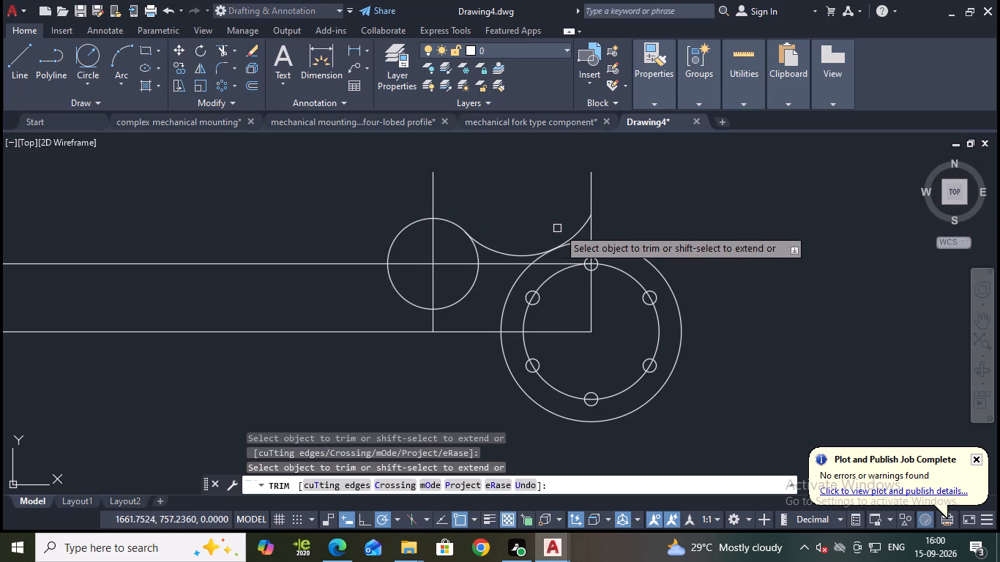
pyautogui.click(573, 231)
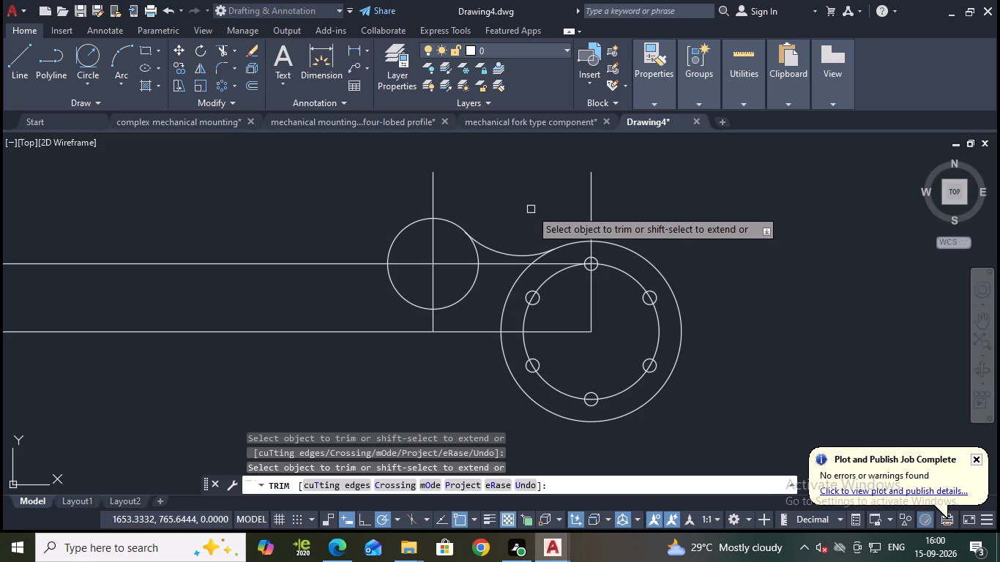
pyautogui.scroll(5, 473, 225)
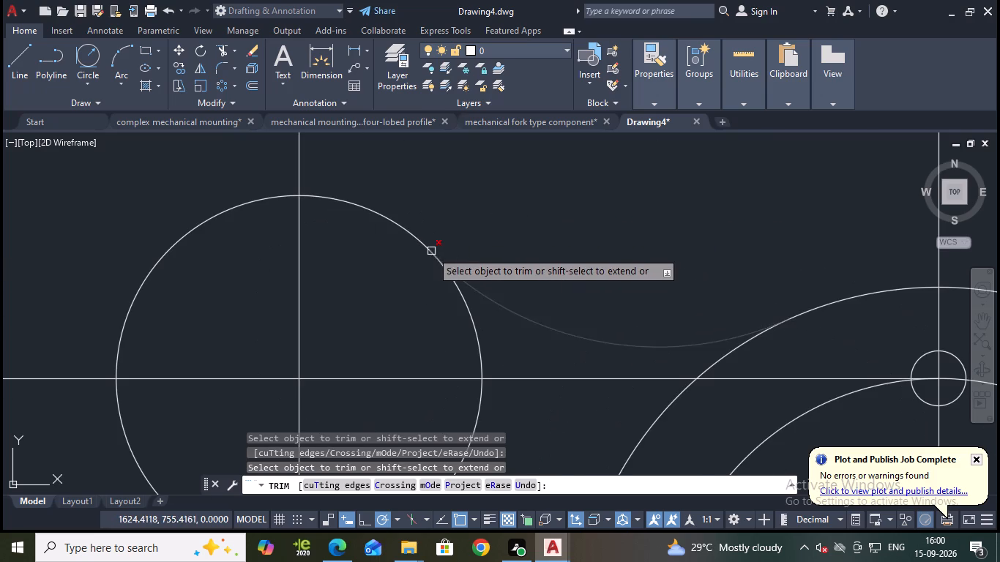
pyautogui.scroll(1, 431, 251)
pyautogui.scroll(-5, 455, 257)
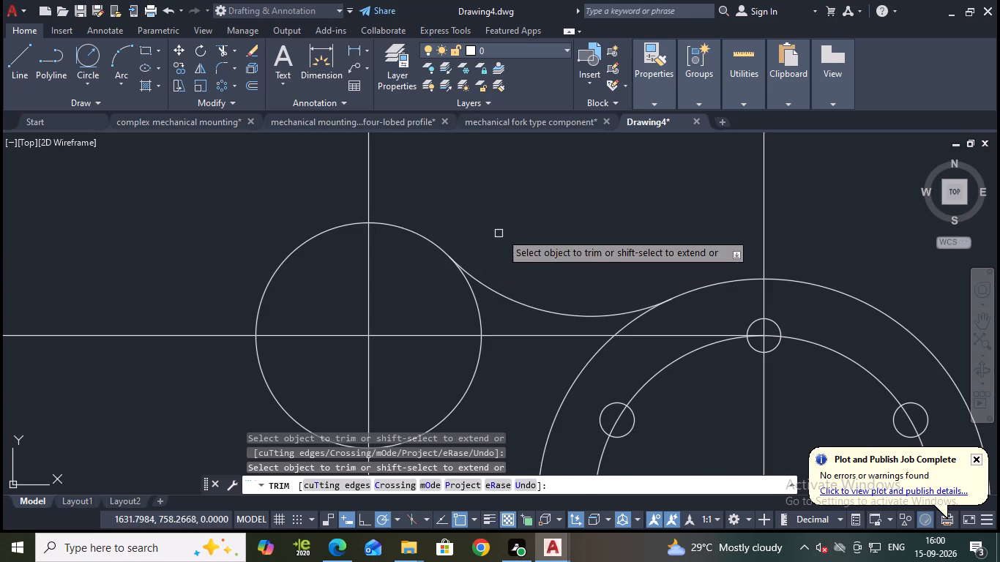
pyautogui.scroll(-2, 509, 223)
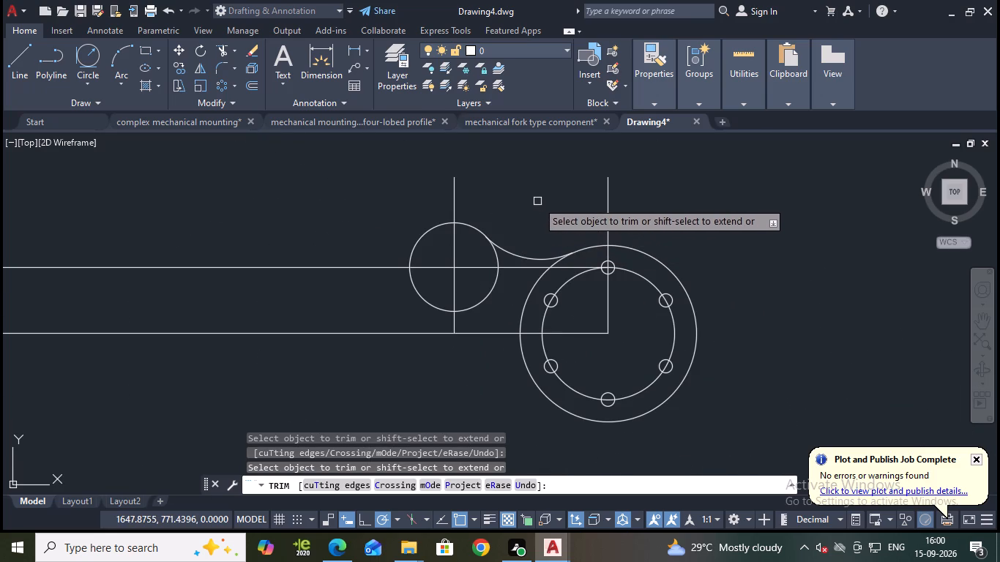
# Draw a circle with a diameter of 30 concentric with the 40-diameter circle.
pyautogui.click(92, 84)
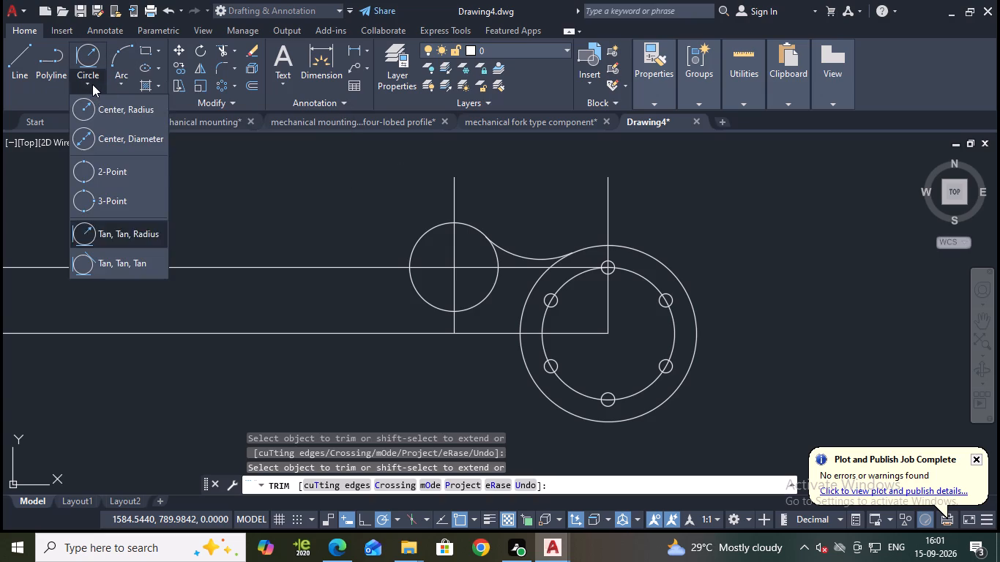
pyautogui.click(119, 106)
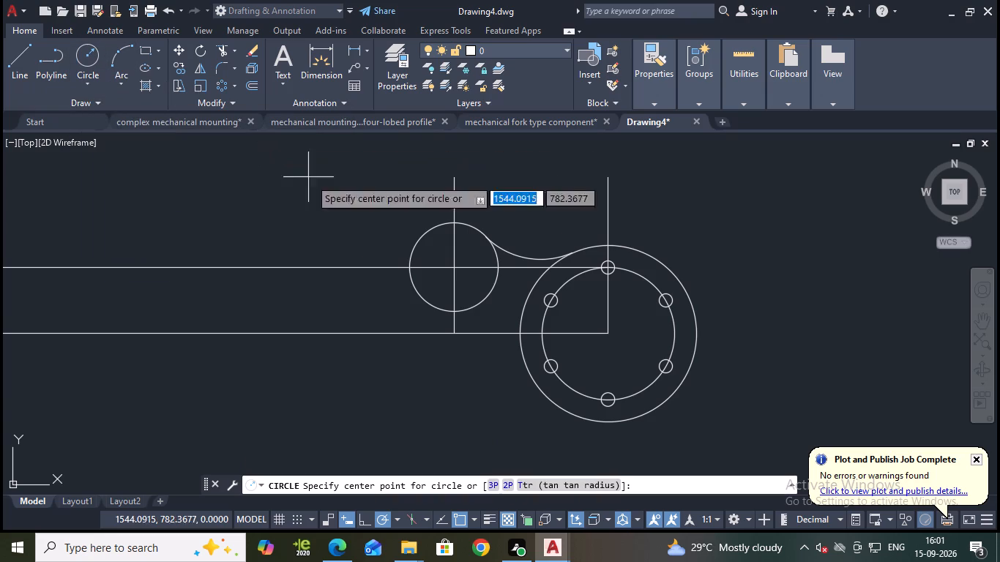
pyautogui.click(454, 266)
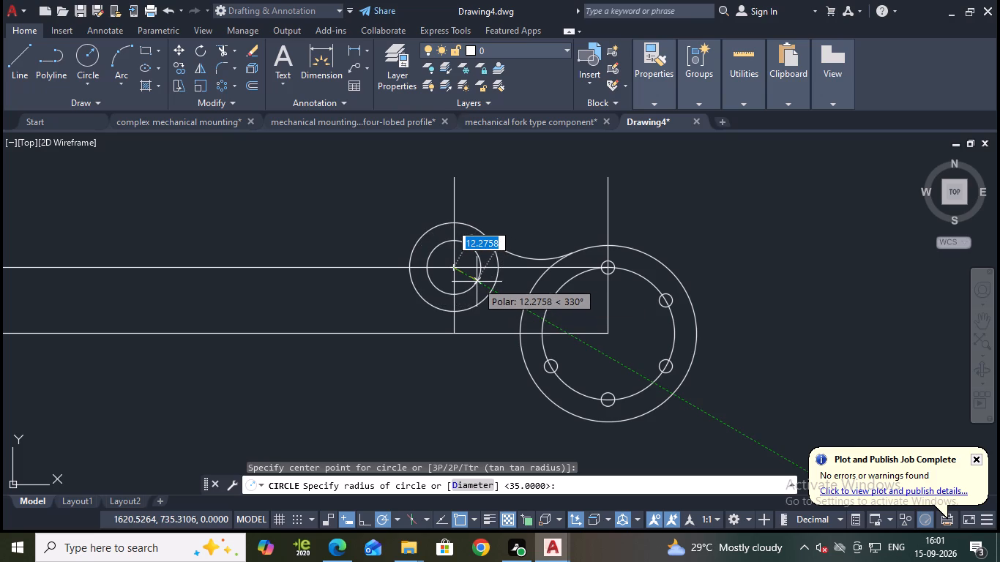
pyautogui.press('d')
pyautogui.press('Return')
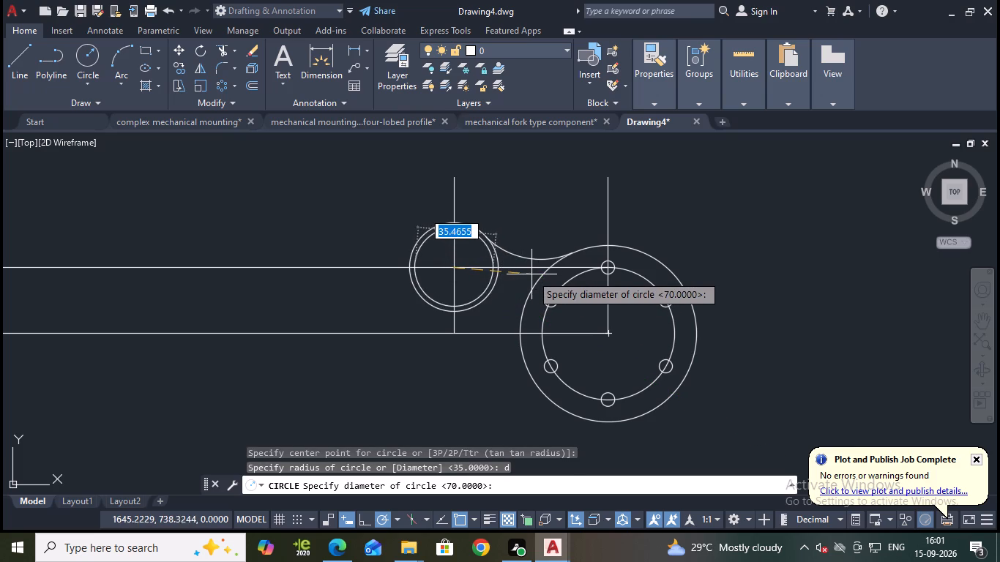
pyautogui.press('3')
pyautogui.press('0')
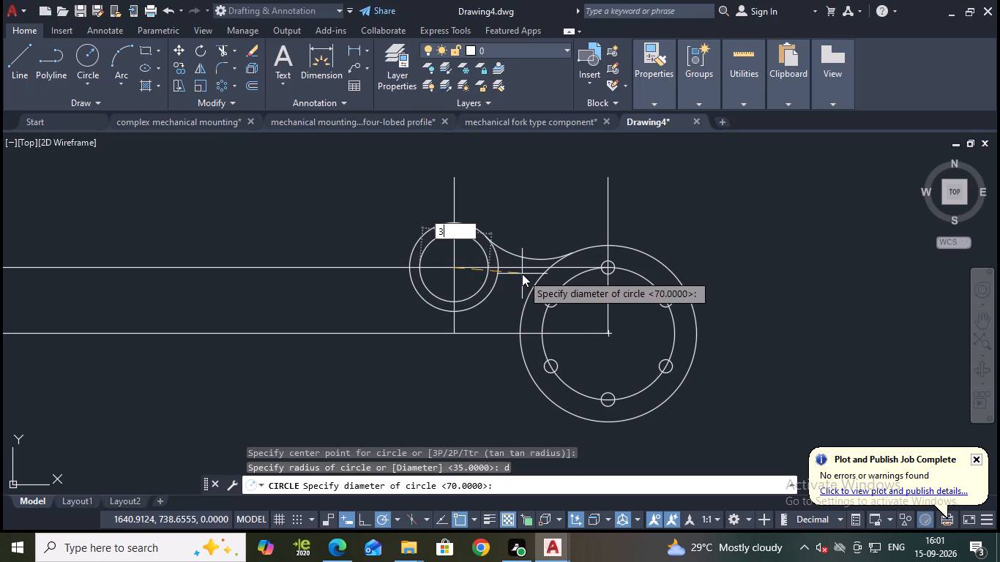
pyautogui.press('Return')
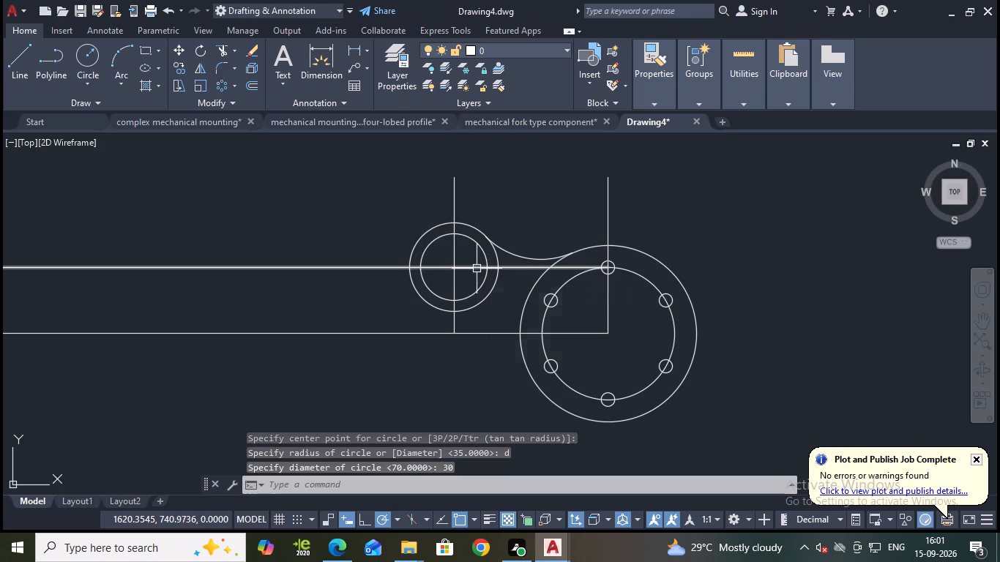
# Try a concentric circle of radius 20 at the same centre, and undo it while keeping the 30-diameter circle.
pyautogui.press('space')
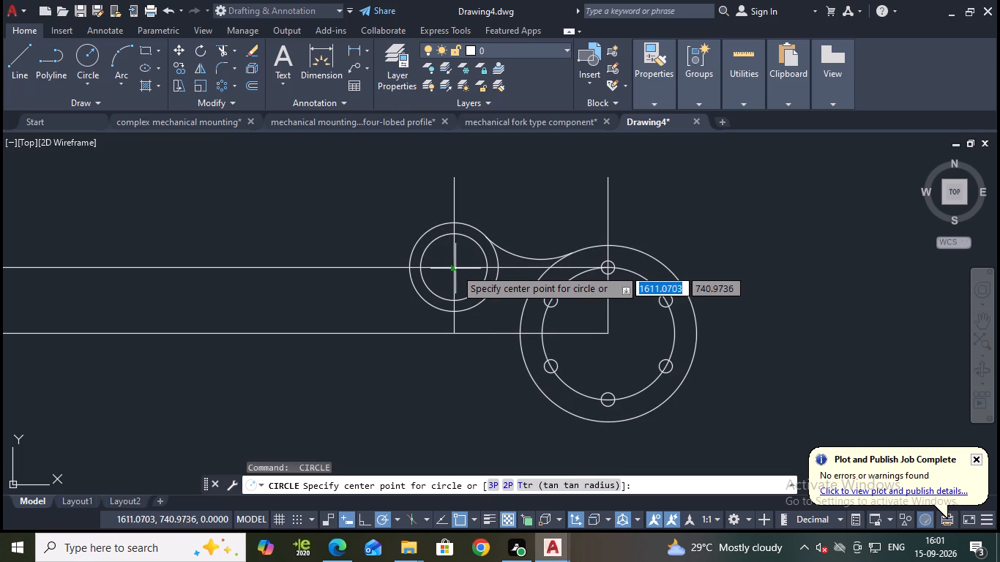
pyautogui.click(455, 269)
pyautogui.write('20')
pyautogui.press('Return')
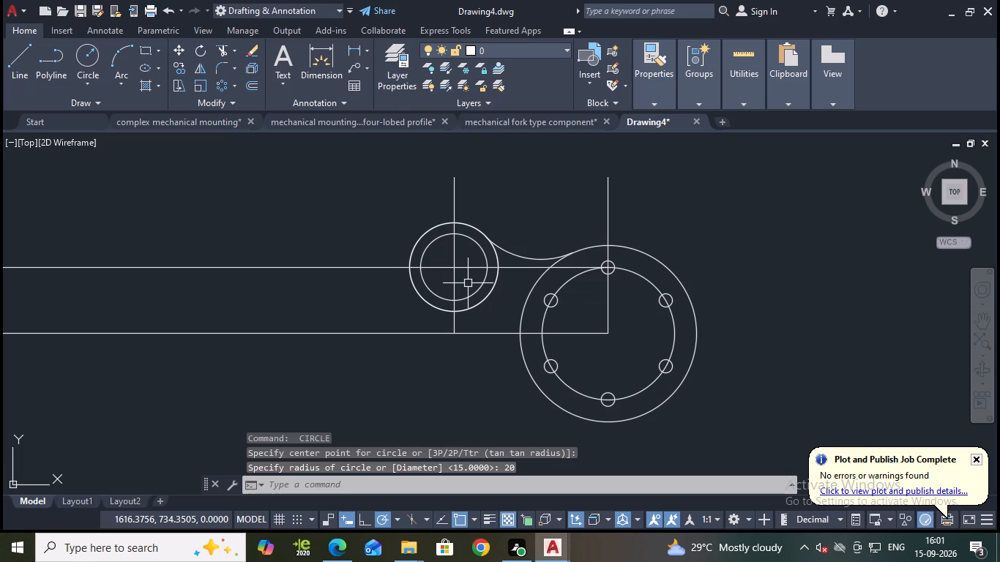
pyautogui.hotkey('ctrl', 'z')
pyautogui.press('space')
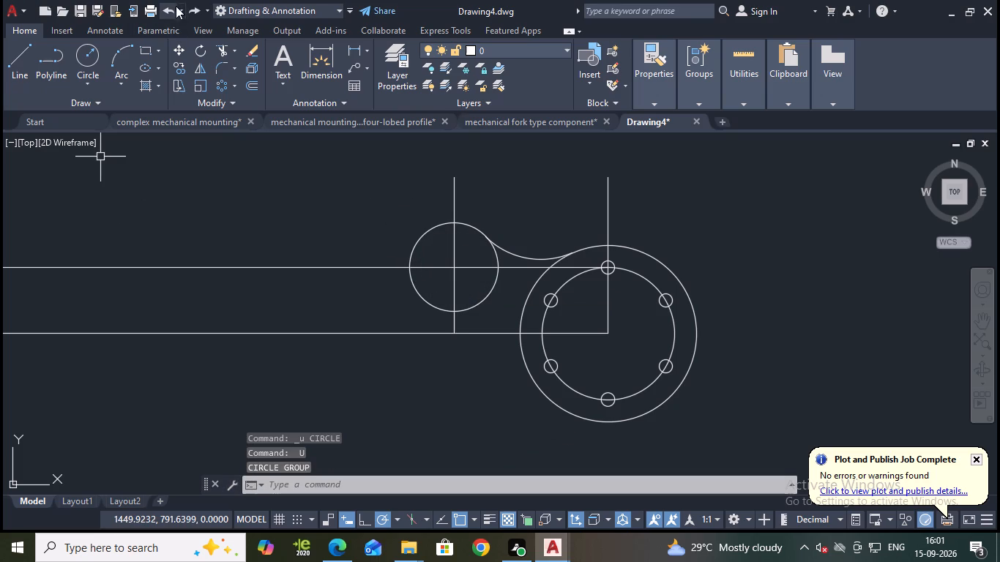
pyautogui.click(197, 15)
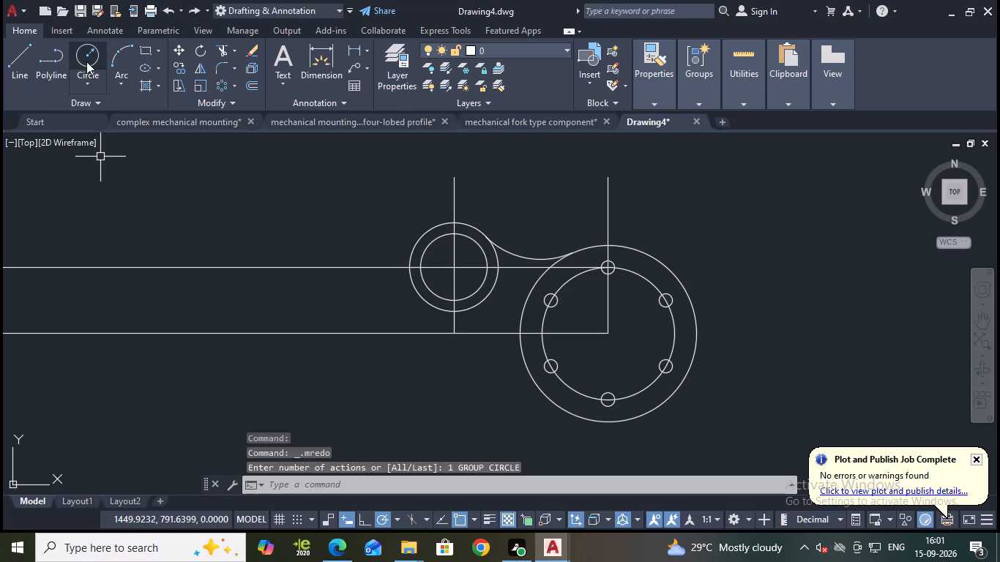
# Draw a circle with a diameter of 20 at the centre of the 40-diameter and 30-diameter circles.
pyautogui.click(86, 63)
pyautogui.click(84, 78)
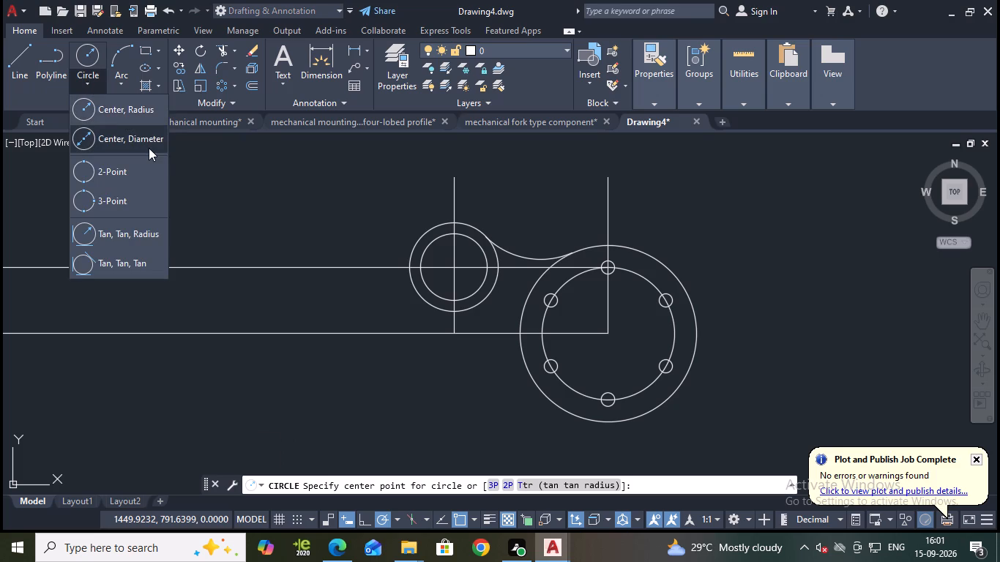
pyautogui.click(149, 148)
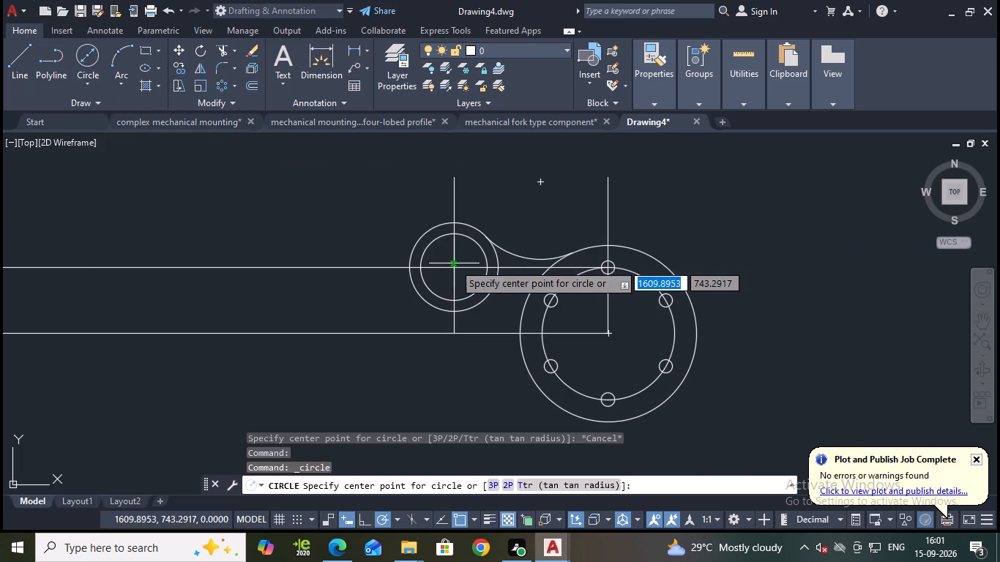
pyautogui.click(455, 266)
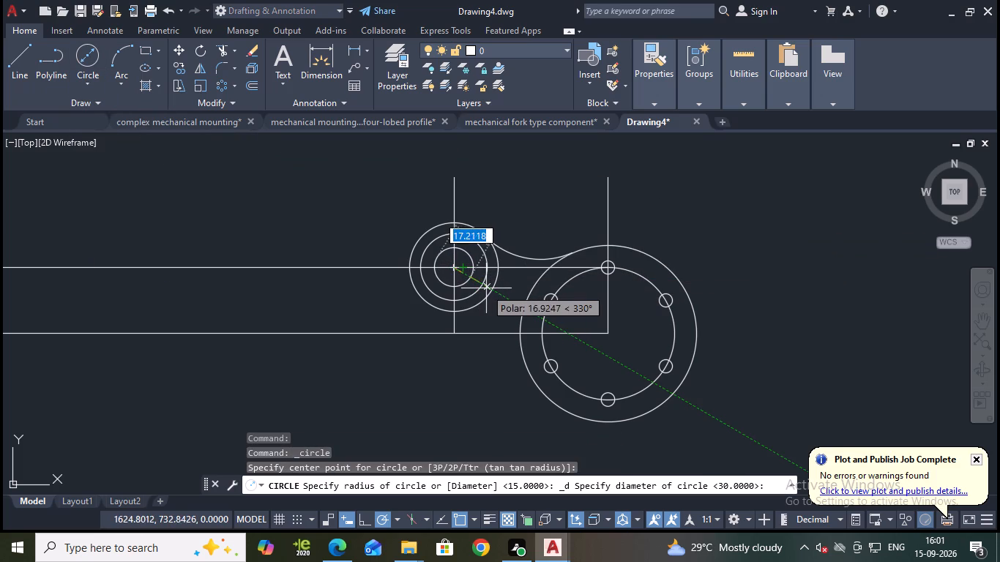
pyautogui.write('20')
pyautogui.press('Return')
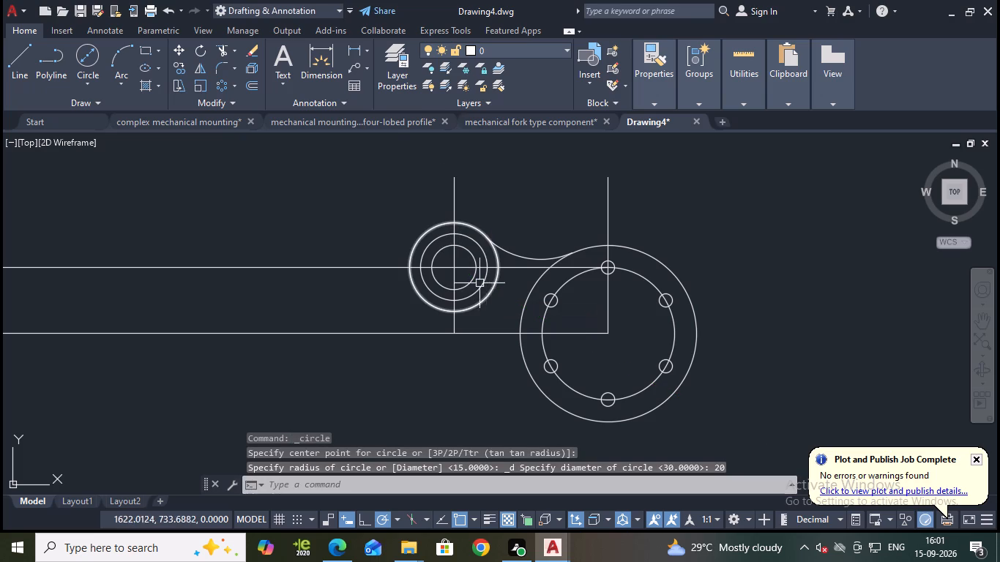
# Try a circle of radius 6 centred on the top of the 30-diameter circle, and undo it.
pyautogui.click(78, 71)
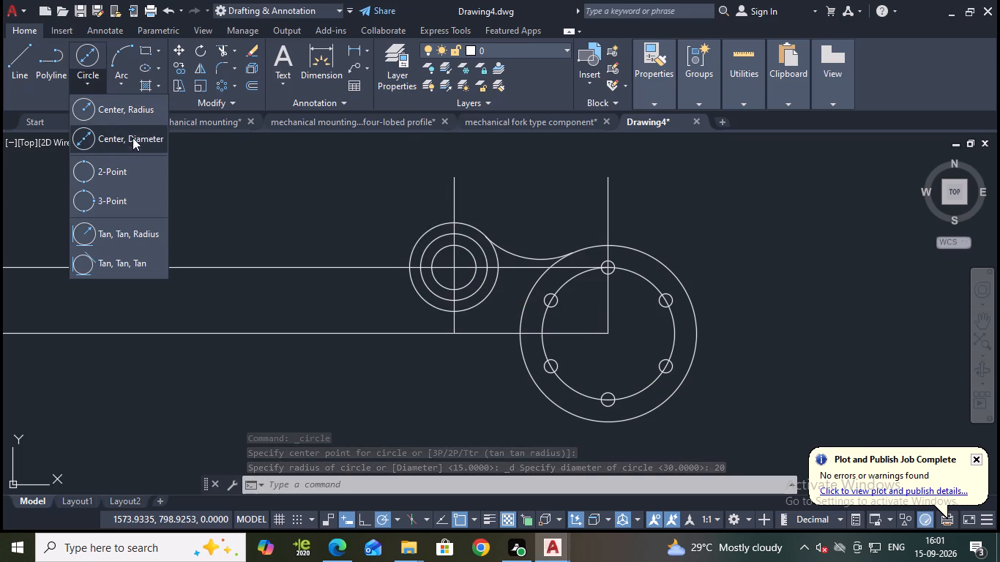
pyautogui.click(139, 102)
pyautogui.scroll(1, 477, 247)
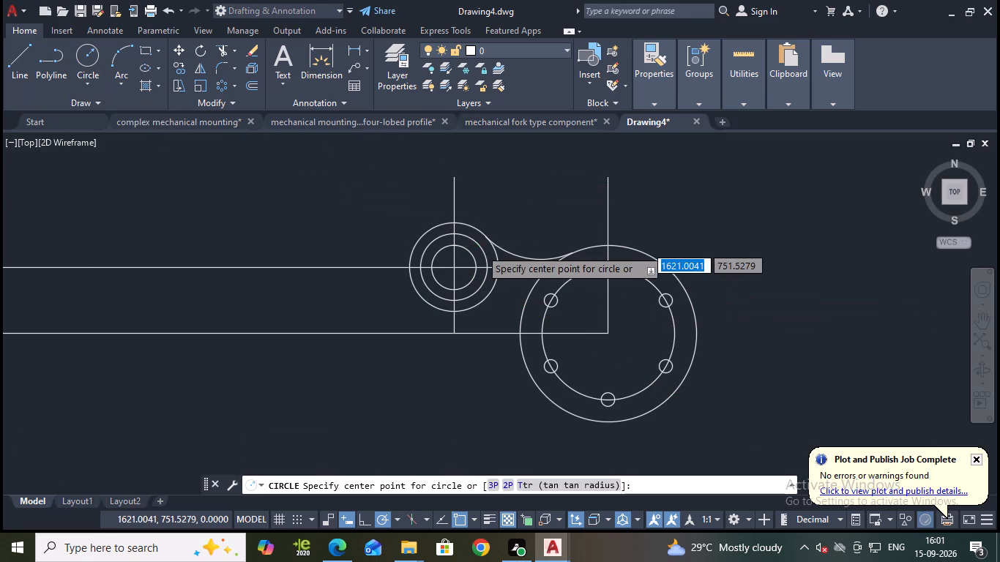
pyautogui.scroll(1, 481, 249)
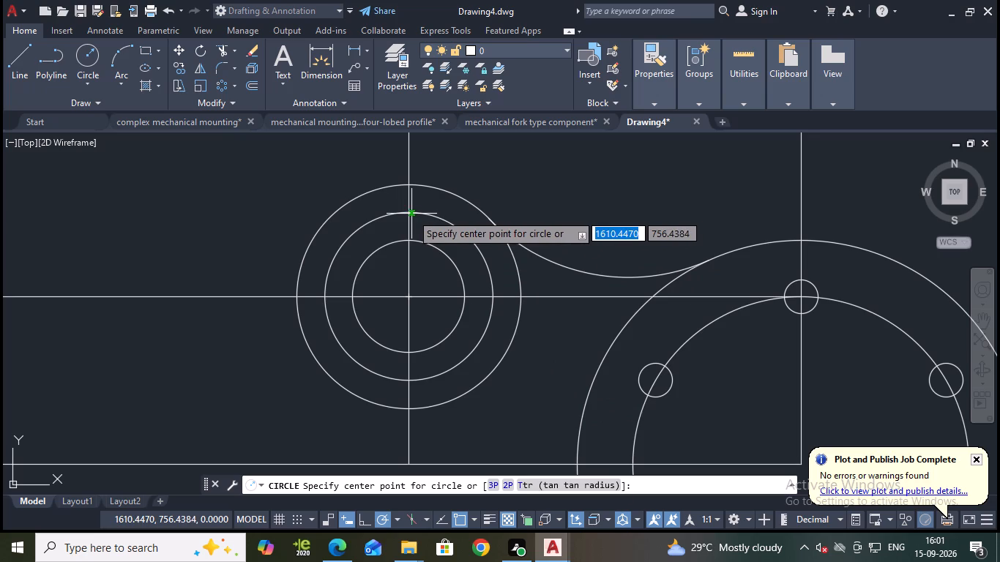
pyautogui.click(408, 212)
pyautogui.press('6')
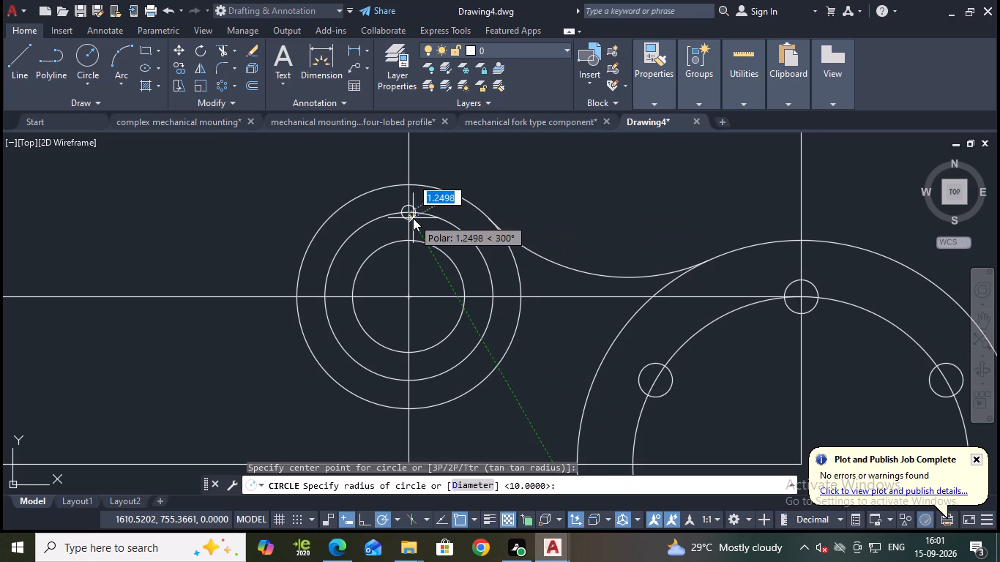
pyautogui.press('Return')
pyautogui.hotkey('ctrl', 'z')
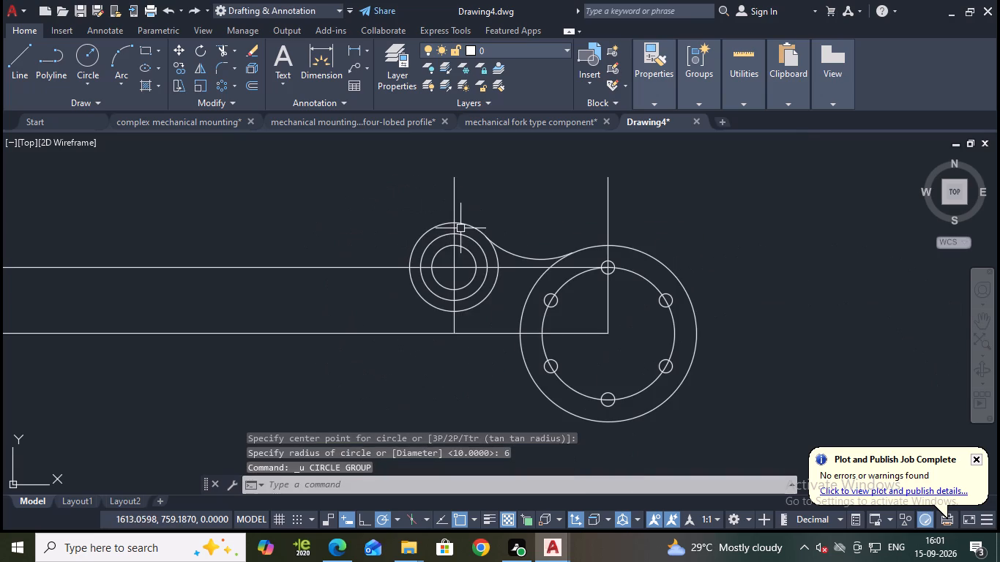
# Draw a hole circle with a diameter of 6 centred where the vertical centre line meets the top of the 30-diameter circle.
pyautogui.click(94, 67)
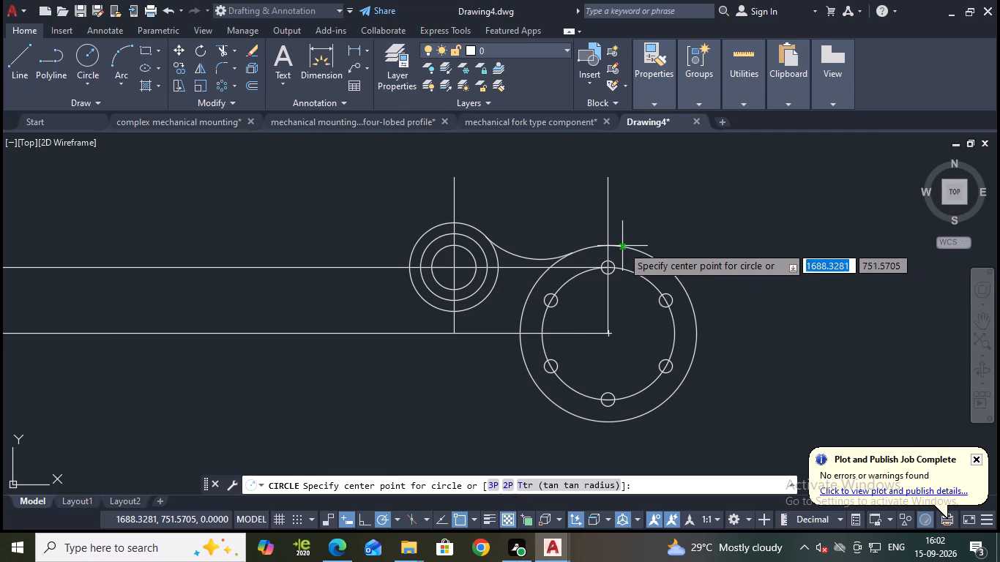
pyautogui.scroll(2, 598, 229)
pyautogui.scroll(-1, 434, 247)
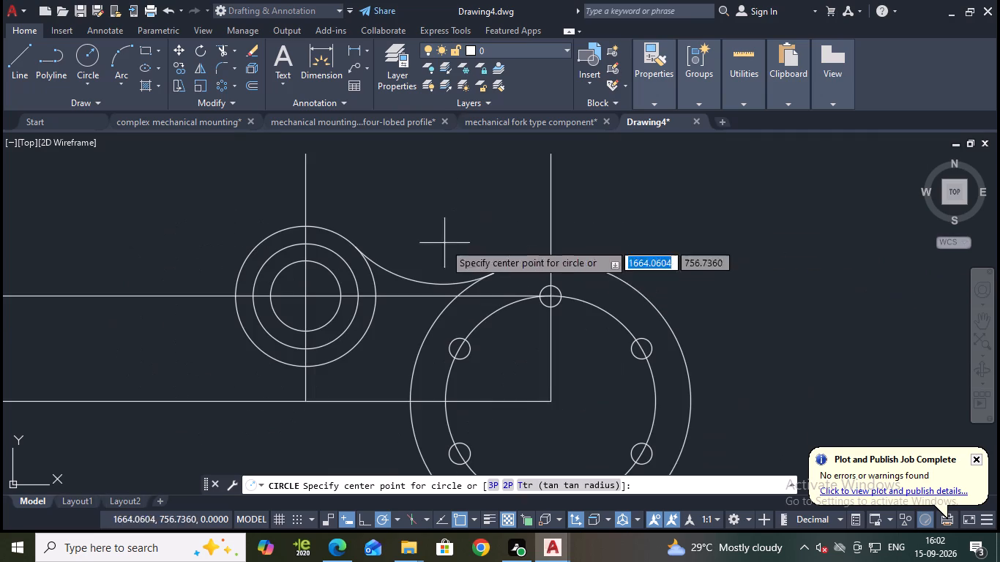
pyautogui.click(305, 241)
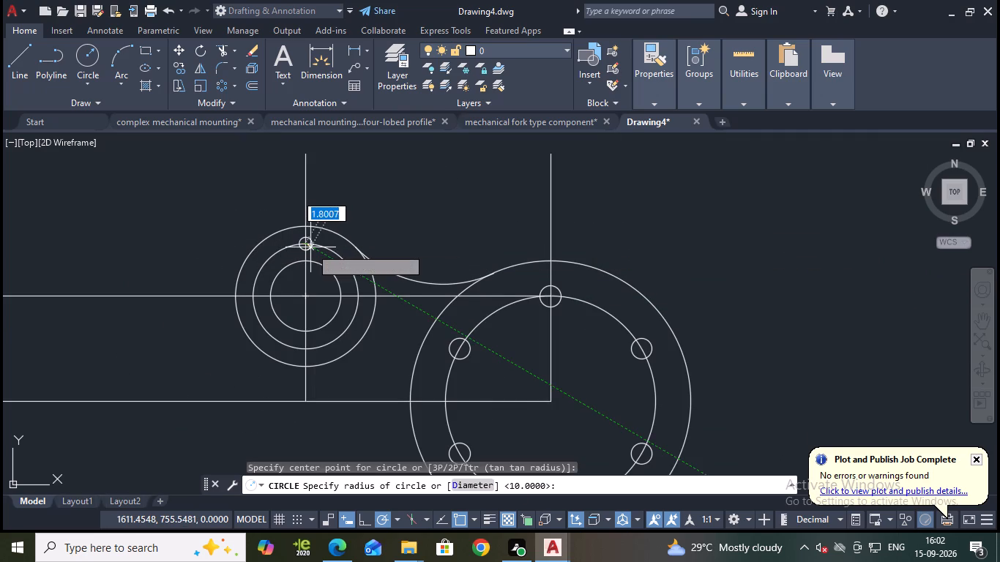
pyautogui.press('d')
pyautogui.press('Return')
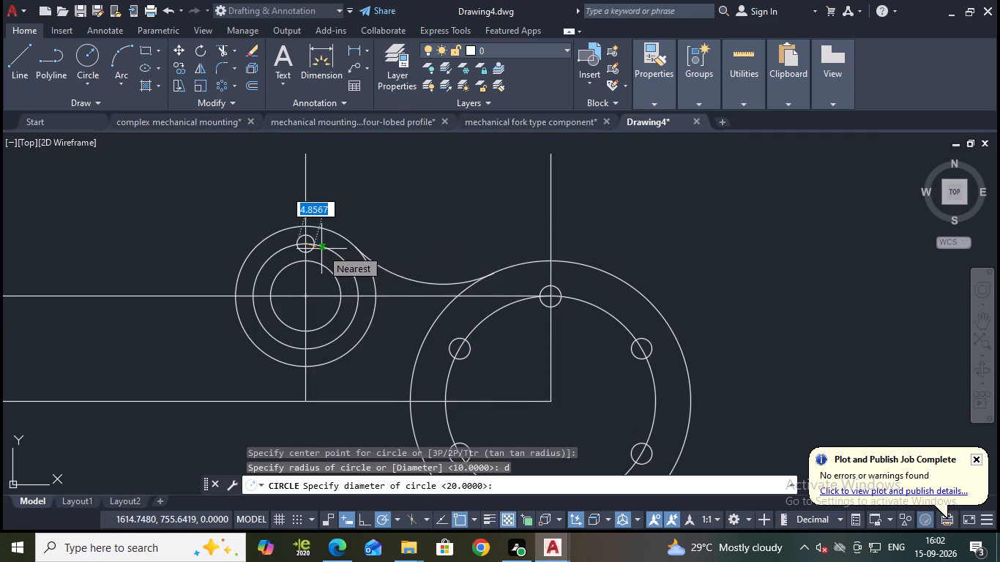
pyautogui.press('6')
pyautogui.press('Return')
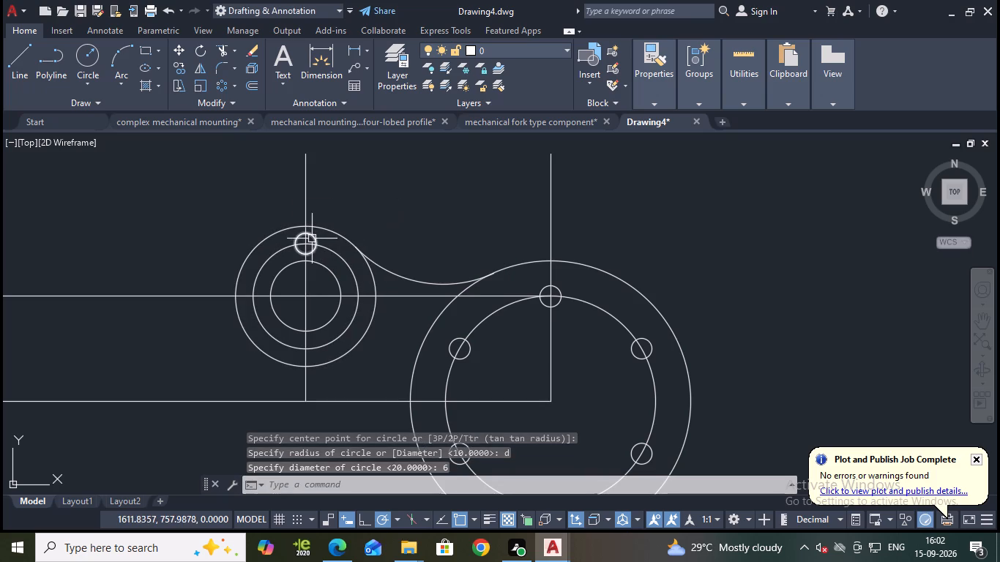
# Create a polar array of 3 items over 360 degrees from the 6-diameter hole circle about the boss centre.
pyautogui.click(312, 239)
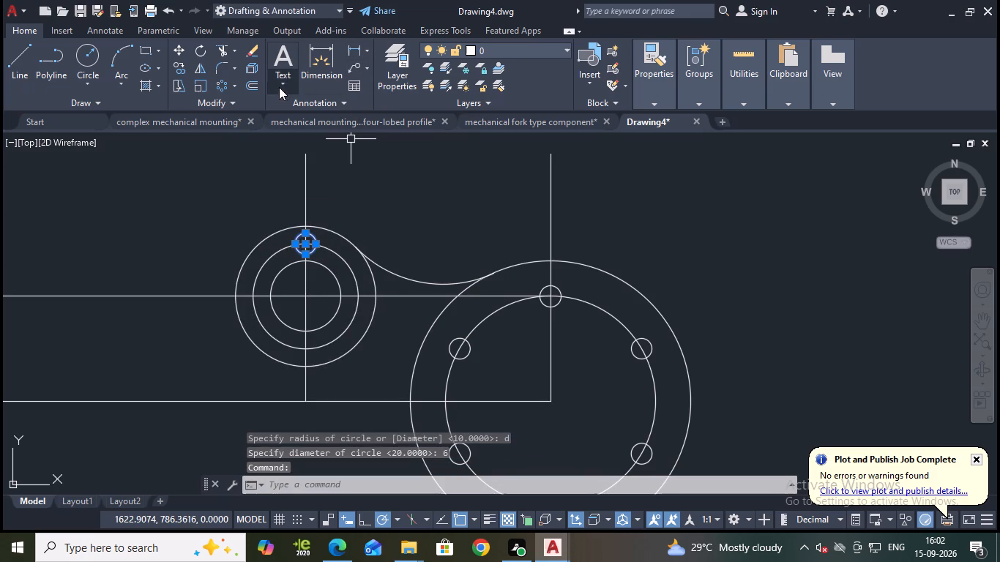
pyautogui.click(219, 86)
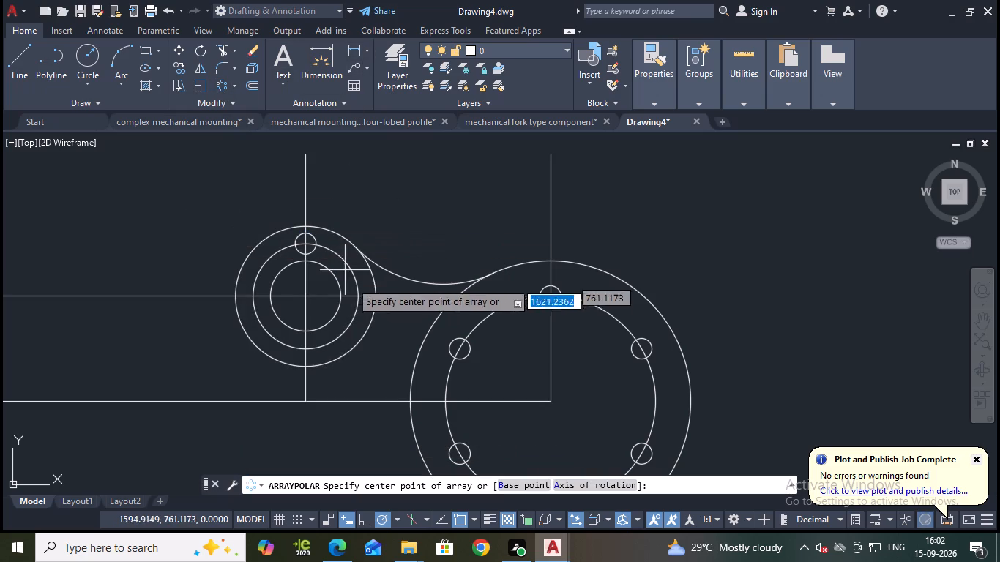
pyautogui.click(305, 299)
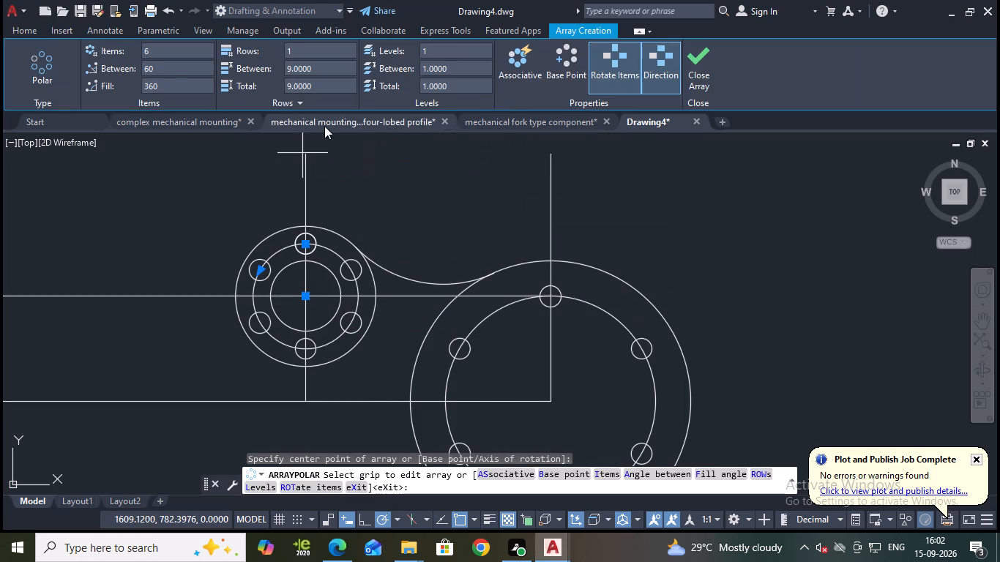
pyautogui.click(159, 56)
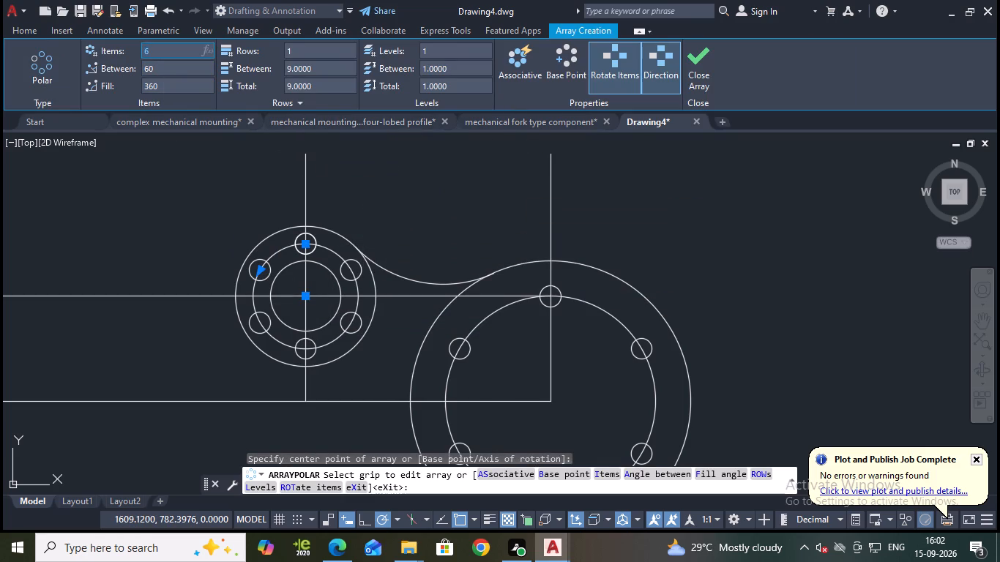
pyautogui.press('3')
pyautogui.press('Return')
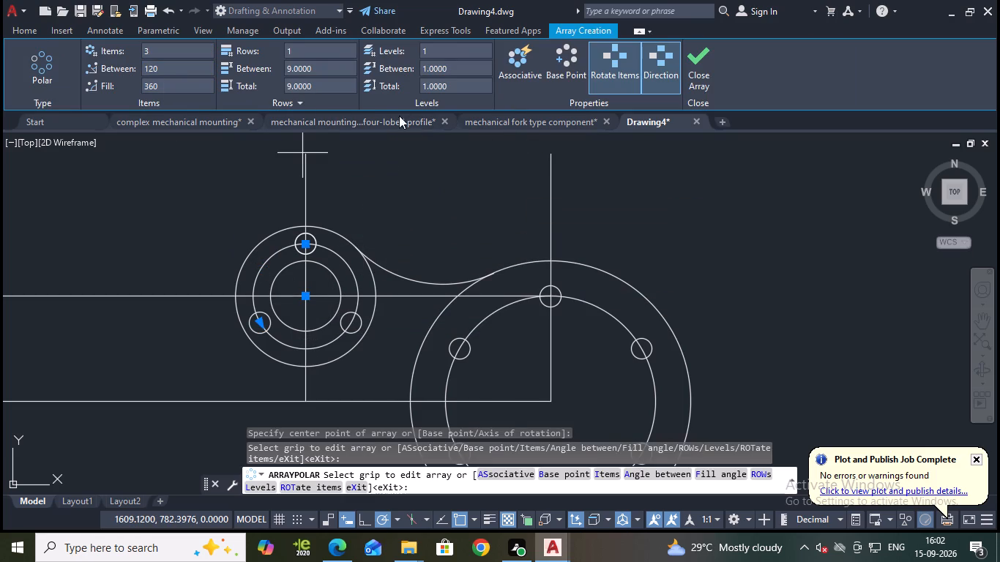
pyautogui.click(700, 76)
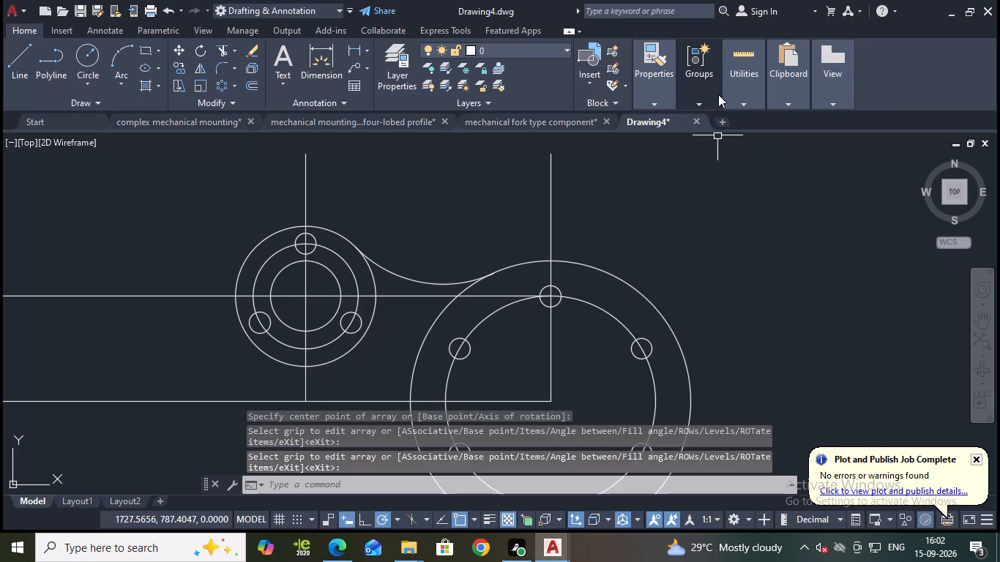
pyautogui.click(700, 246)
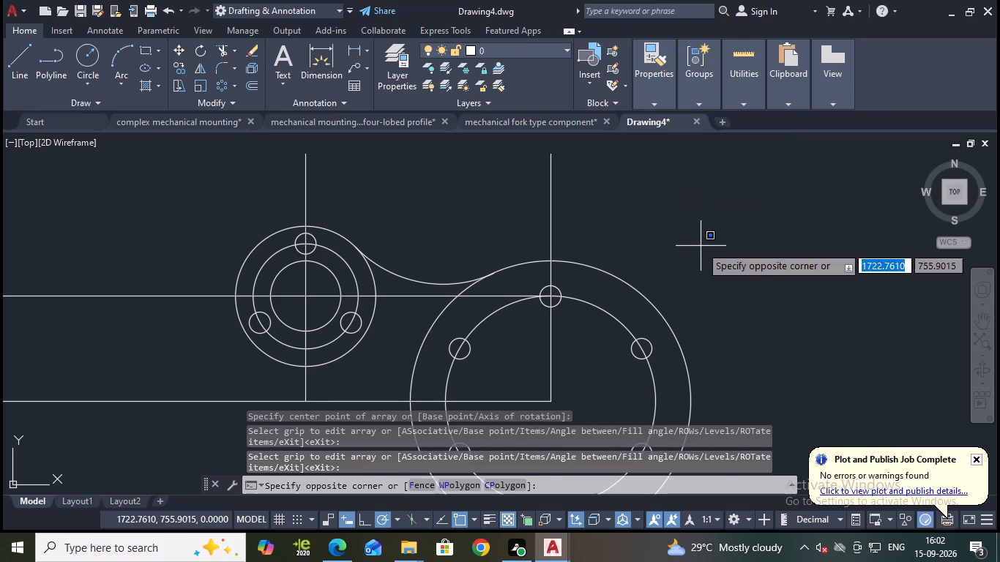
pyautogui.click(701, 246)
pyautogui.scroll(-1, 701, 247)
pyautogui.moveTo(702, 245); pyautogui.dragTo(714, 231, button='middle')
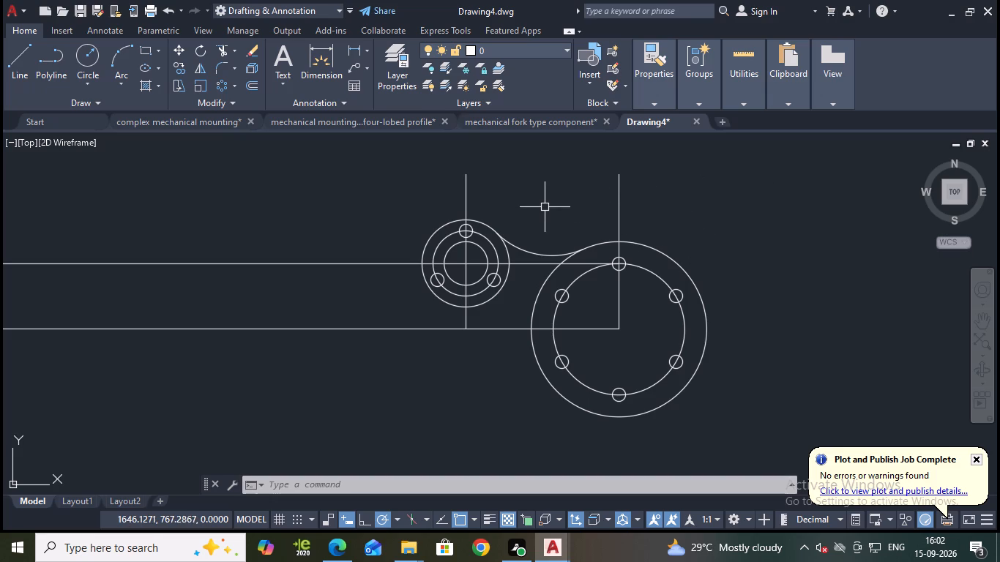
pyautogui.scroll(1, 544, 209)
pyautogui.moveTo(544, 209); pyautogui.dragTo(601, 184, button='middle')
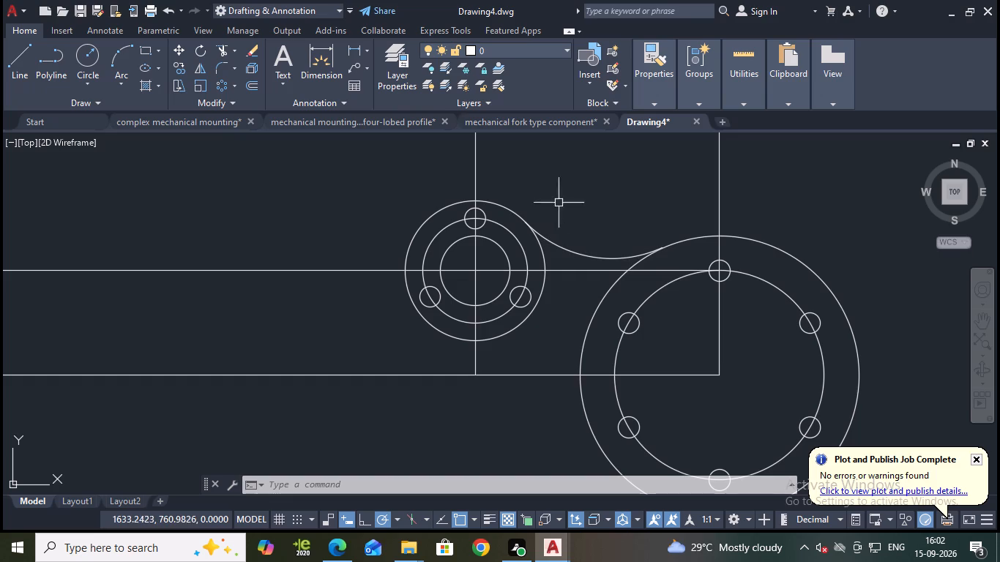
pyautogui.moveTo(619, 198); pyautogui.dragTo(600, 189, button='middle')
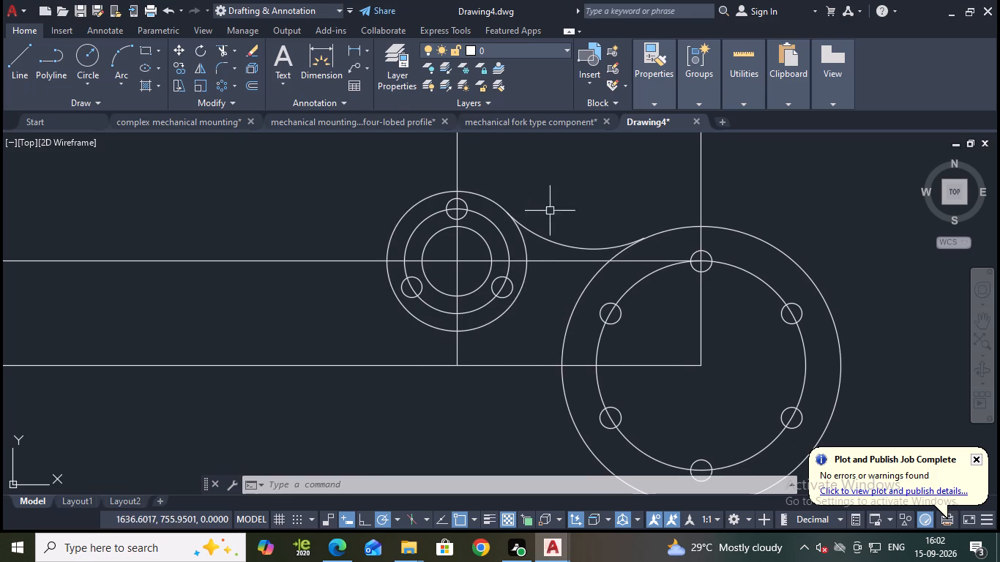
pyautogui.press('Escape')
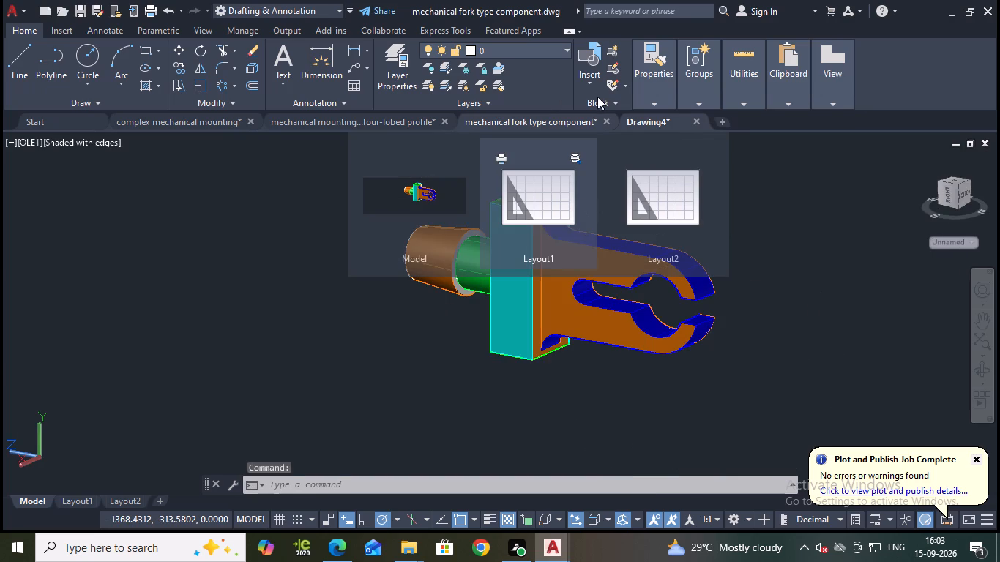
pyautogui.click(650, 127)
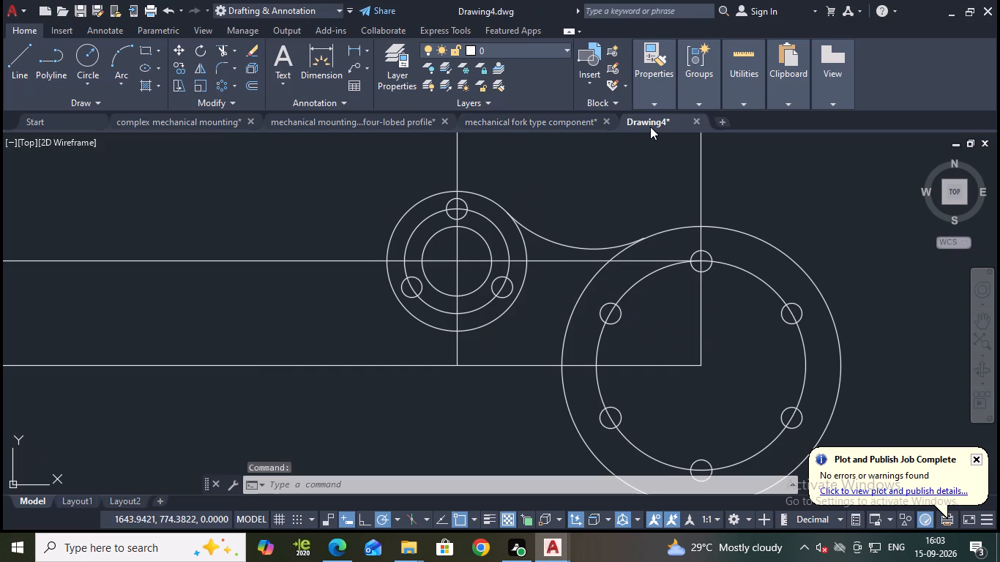
# Copy the boss's three concentric circles and its three hole circles 60 units straight down from the boss centre.
pyautogui.scroll(-1, 590, 187)
pyautogui.moveTo(608, 192); pyautogui.dragTo(586, 187, button='middle')
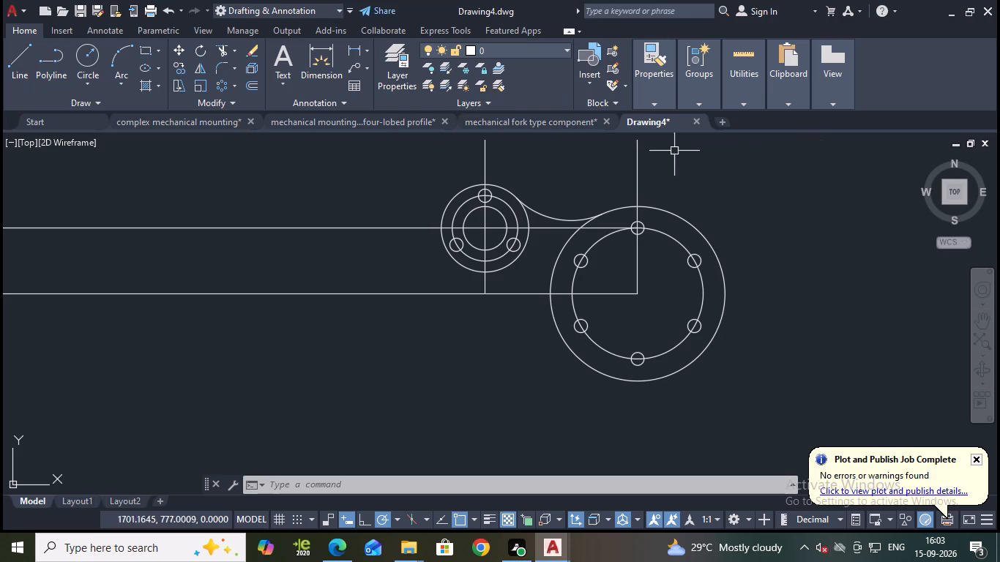
pyautogui.click(524, 220)
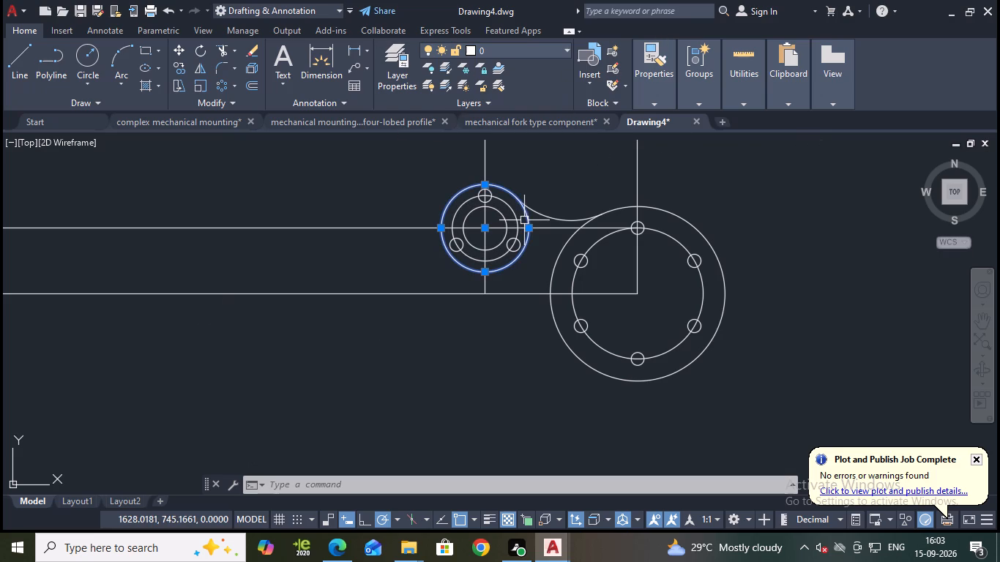
pyautogui.click(514, 222)
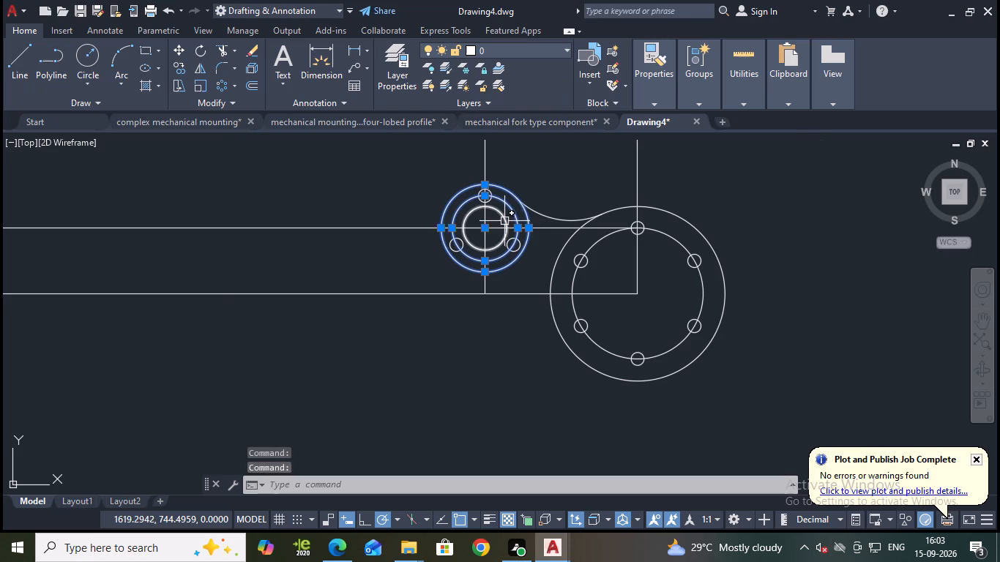
pyautogui.click(504, 221)
pyautogui.scroll(2, 475, 224)
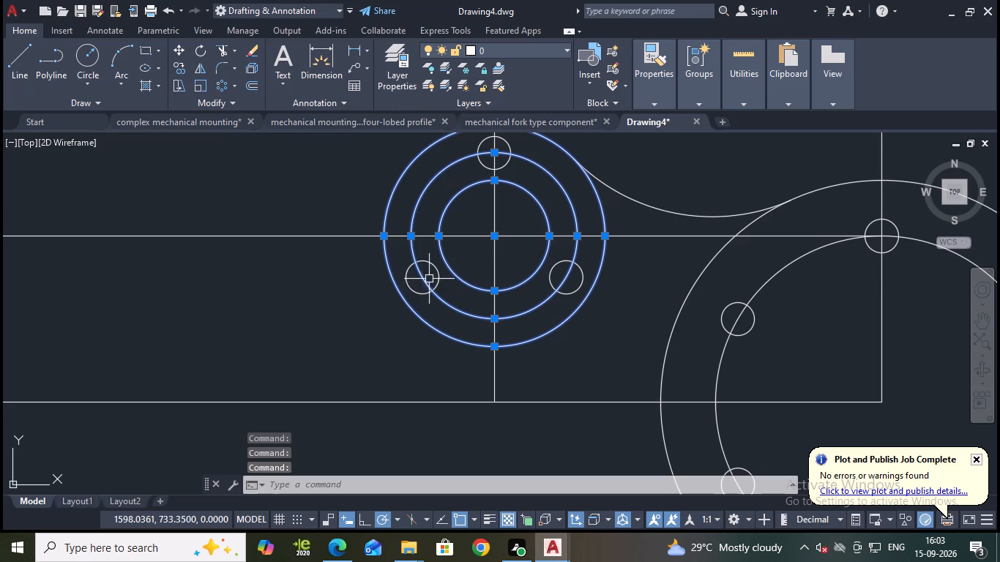
pyautogui.click(436, 266)
pyautogui.click(553, 263)
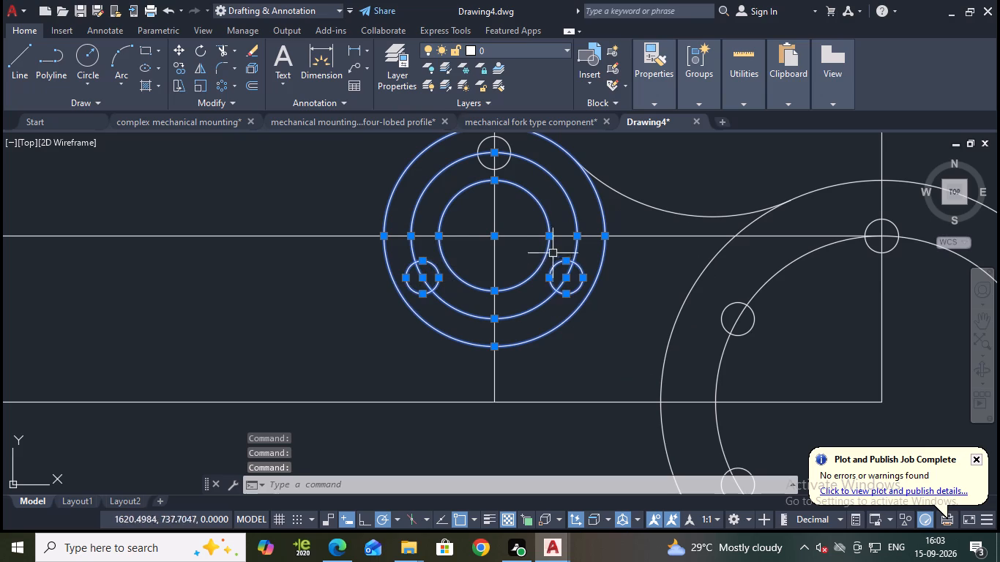
pyautogui.click(505, 167)
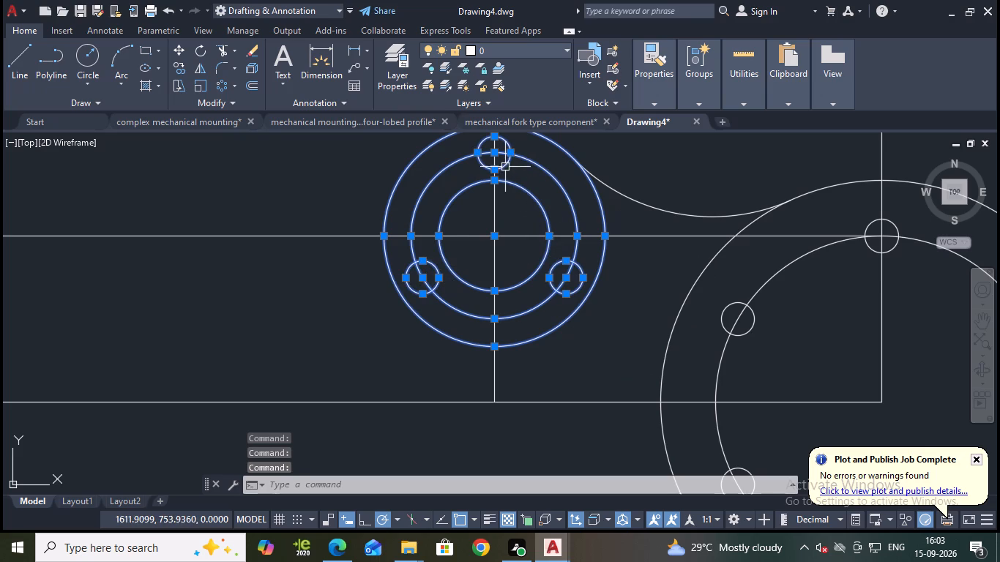
pyautogui.write('co')
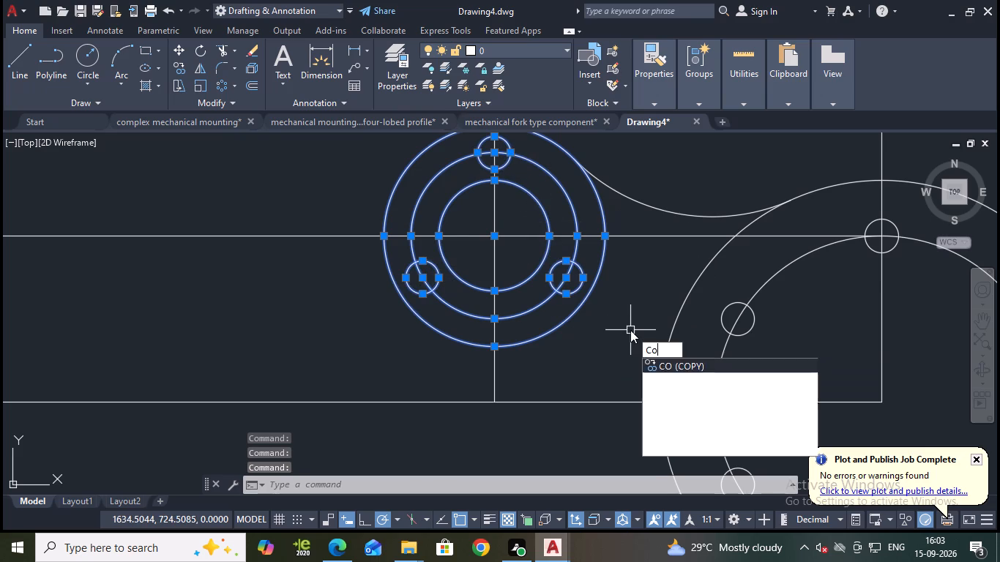
pyautogui.press('Return')
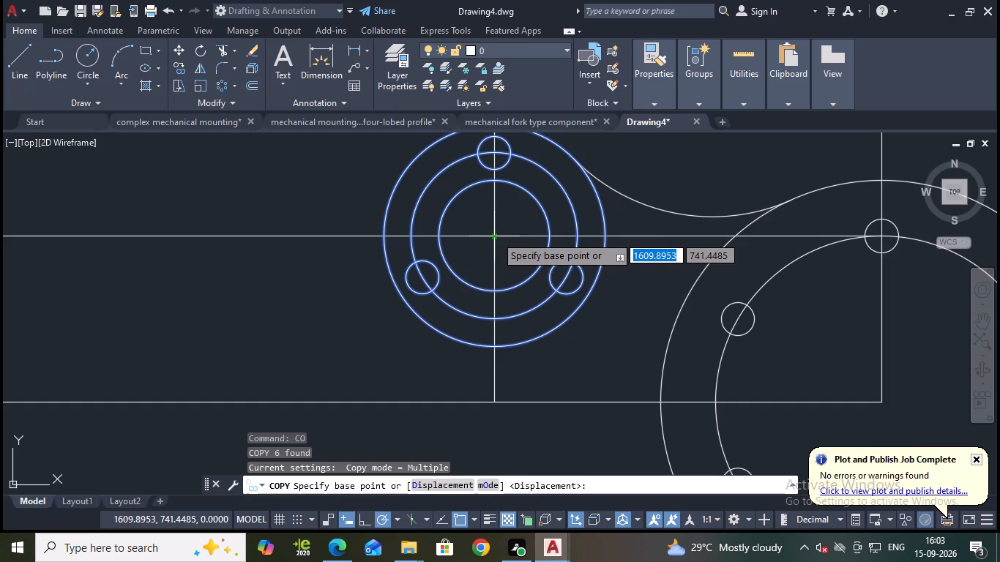
pyautogui.click(496, 236)
pyautogui.scroll(-1, 474, 328)
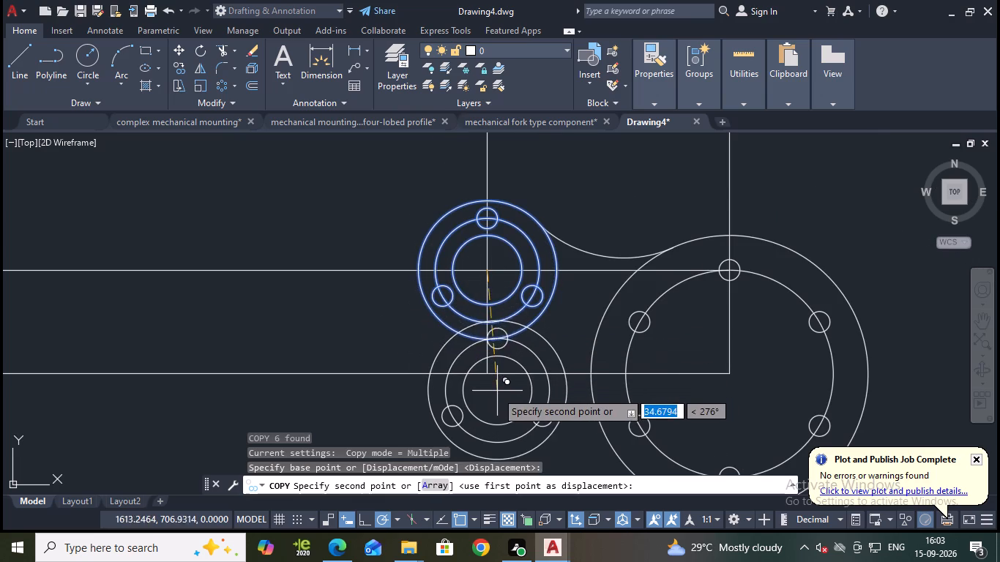
pyautogui.scroll(-1, 488, 406)
pyautogui.moveTo(488, 405); pyautogui.dragTo(493, 375, button='middle')
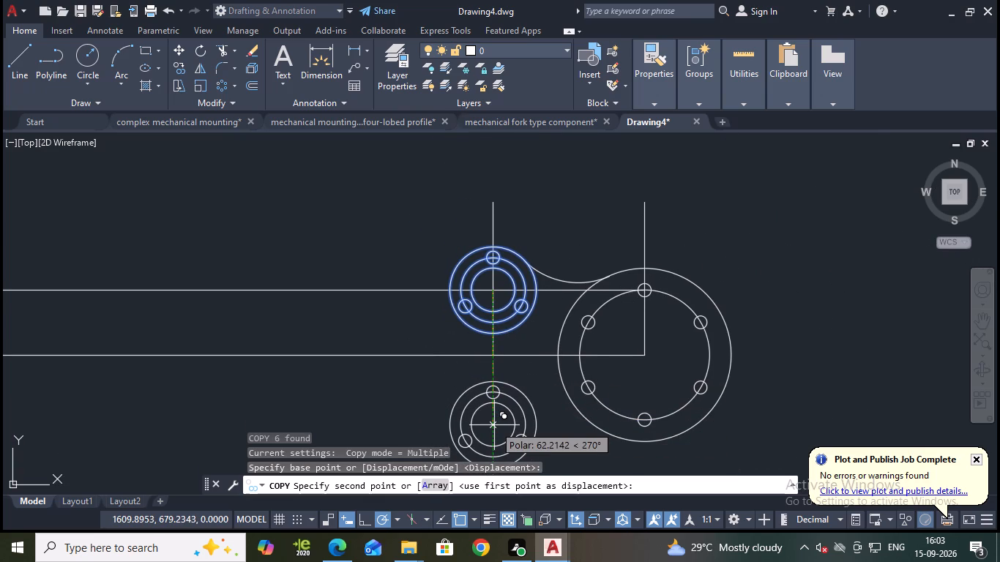
pyautogui.write('60')
pyautogui.press('Return')
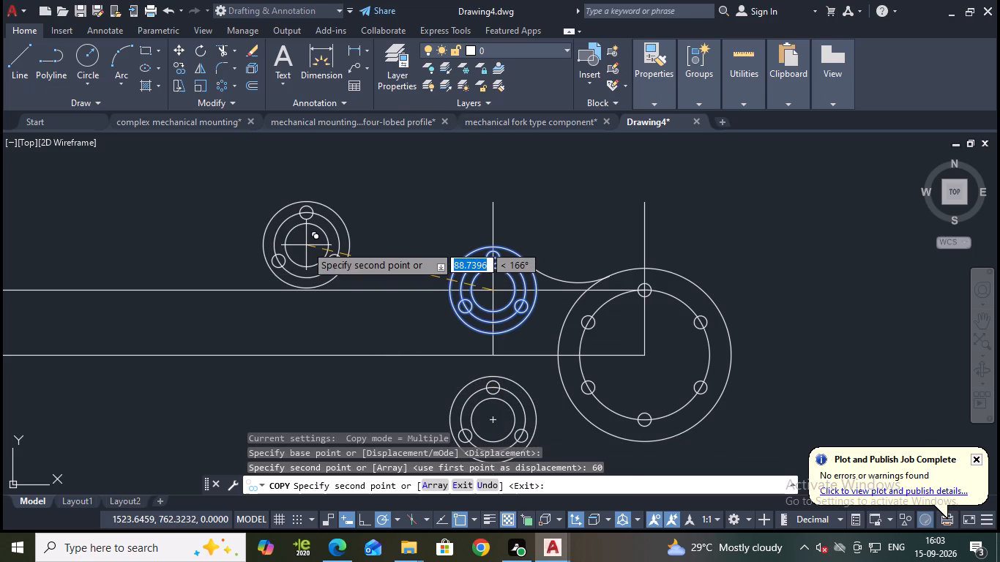
pyautogui.press('Escape')
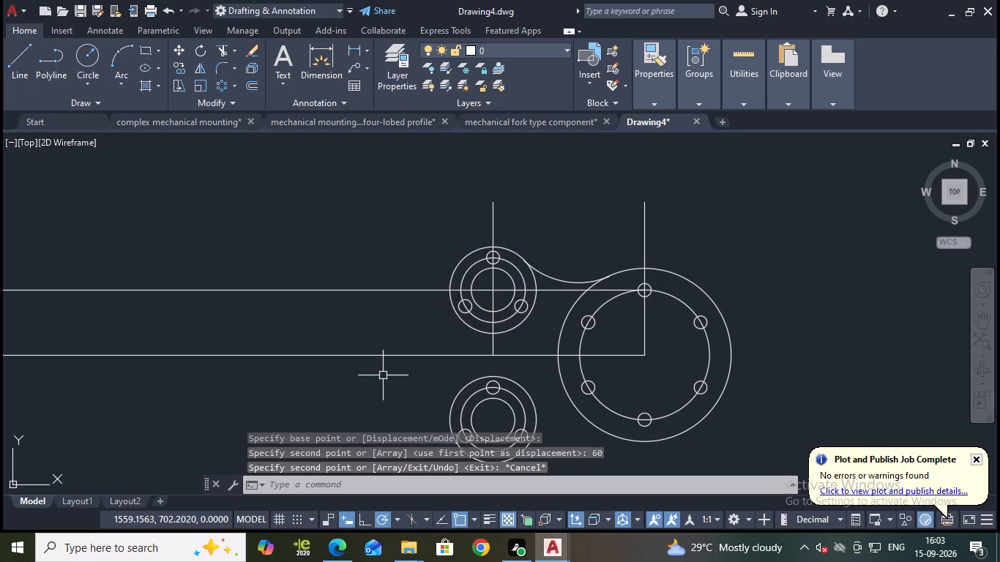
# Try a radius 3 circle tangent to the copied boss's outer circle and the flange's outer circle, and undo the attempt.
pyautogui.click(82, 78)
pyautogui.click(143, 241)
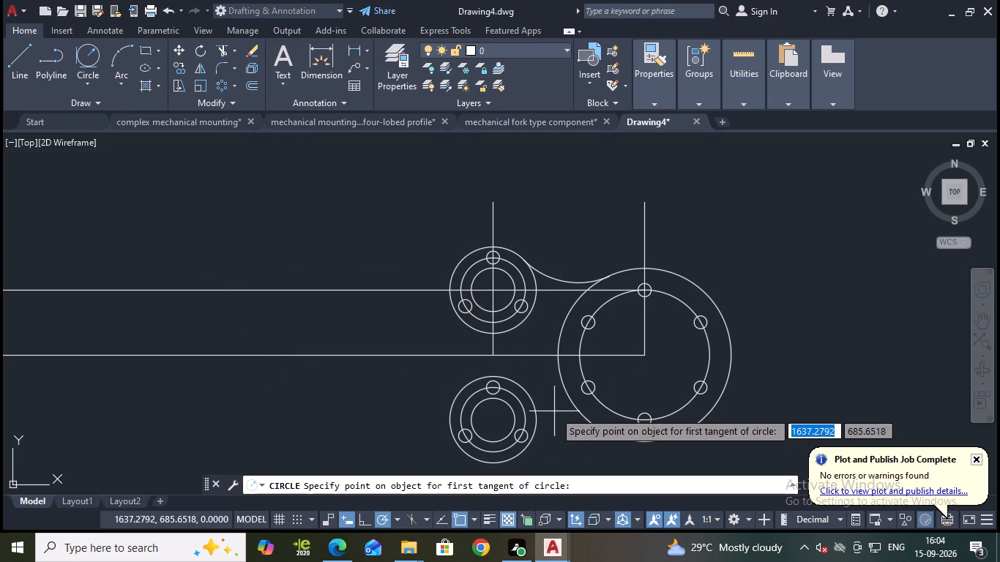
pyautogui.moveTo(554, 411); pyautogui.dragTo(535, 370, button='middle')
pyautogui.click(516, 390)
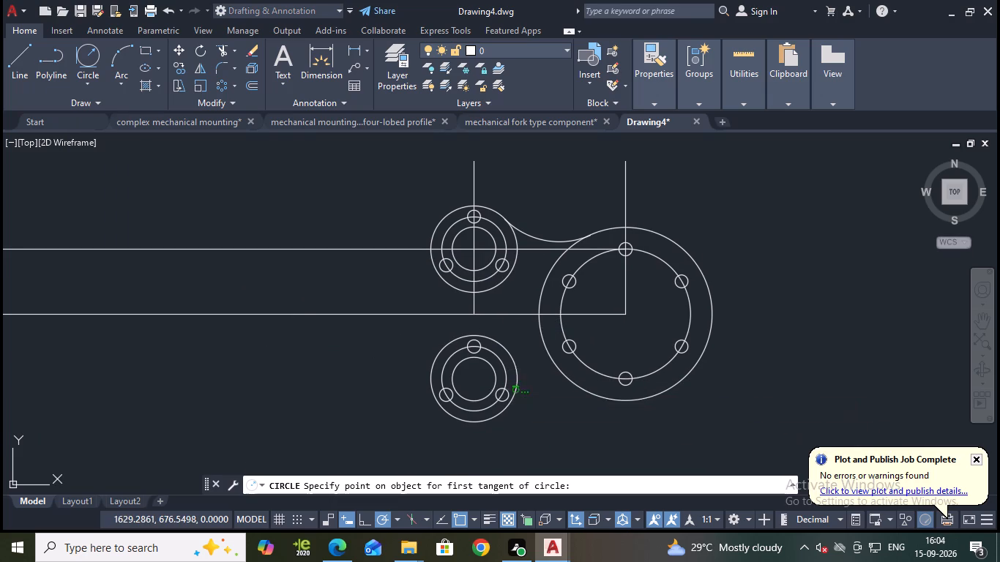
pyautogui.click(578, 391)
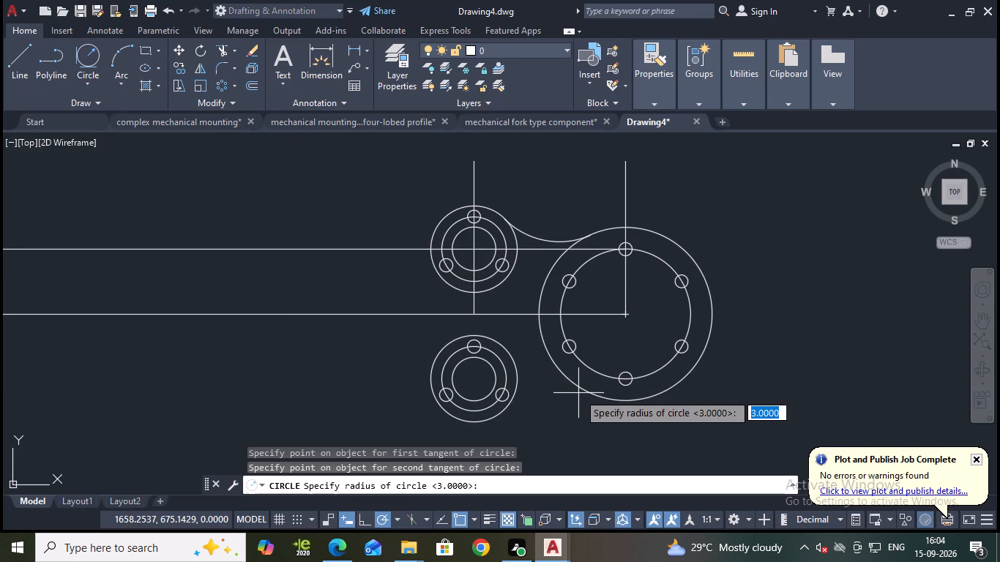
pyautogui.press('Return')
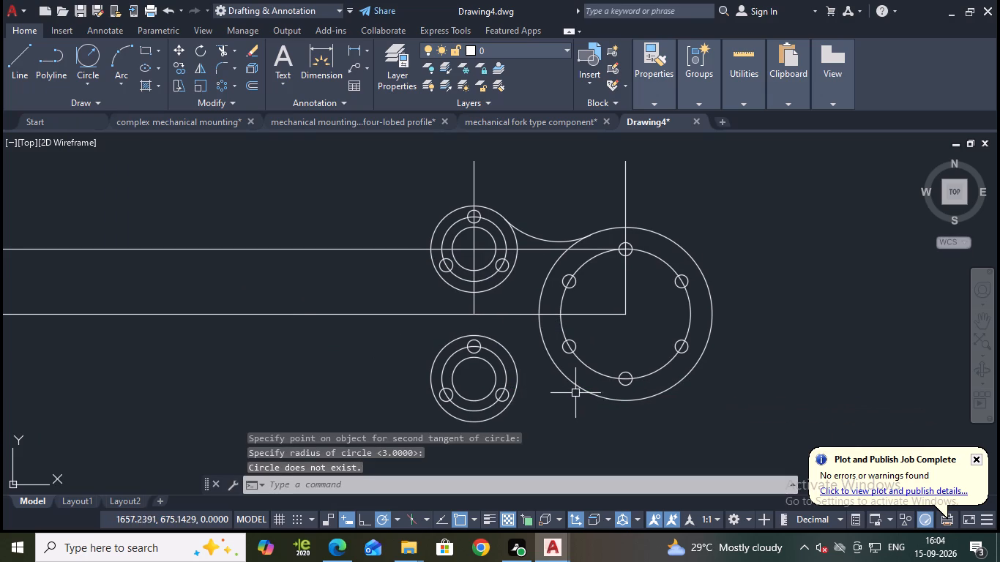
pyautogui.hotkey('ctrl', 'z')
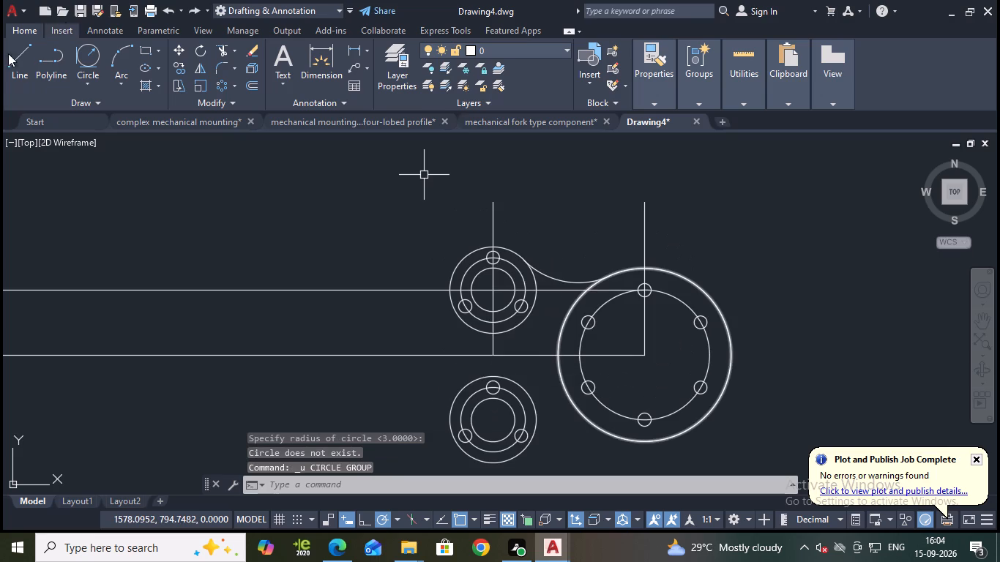
# Draw a radius 35 circle tangent to the undersides of the copied boss's outer circle and the flange's outer circle.
pyautogui.click(102, 58)
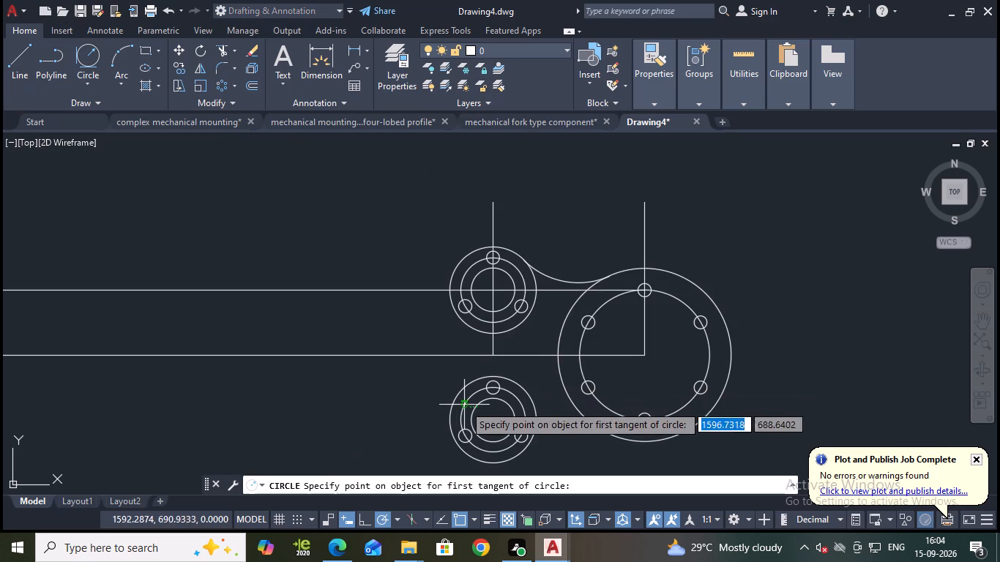
pyautogui.moveTo(437, 390); pyautogui.dragTo(379, 328, button='middle')
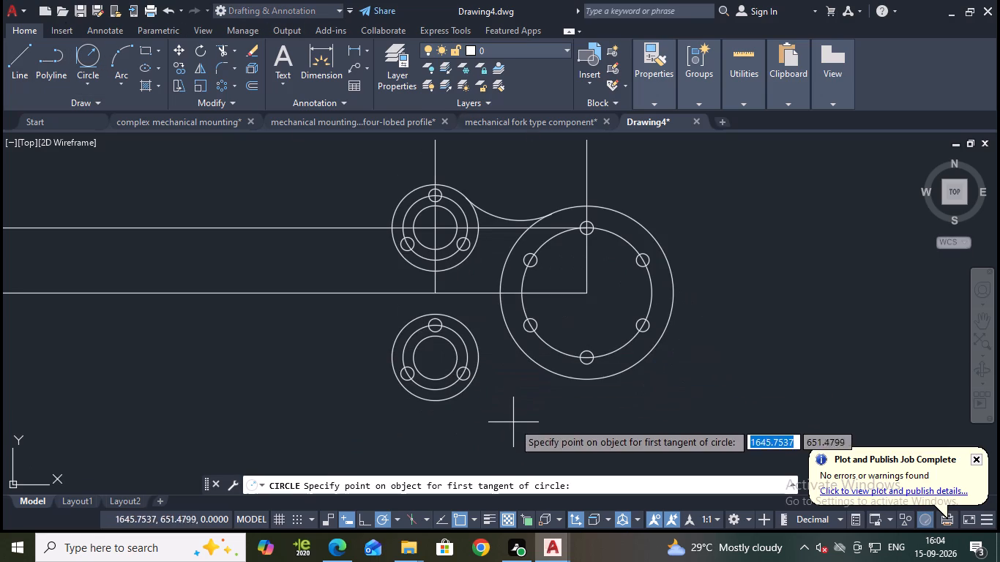
pyautogui.click(461, 389)
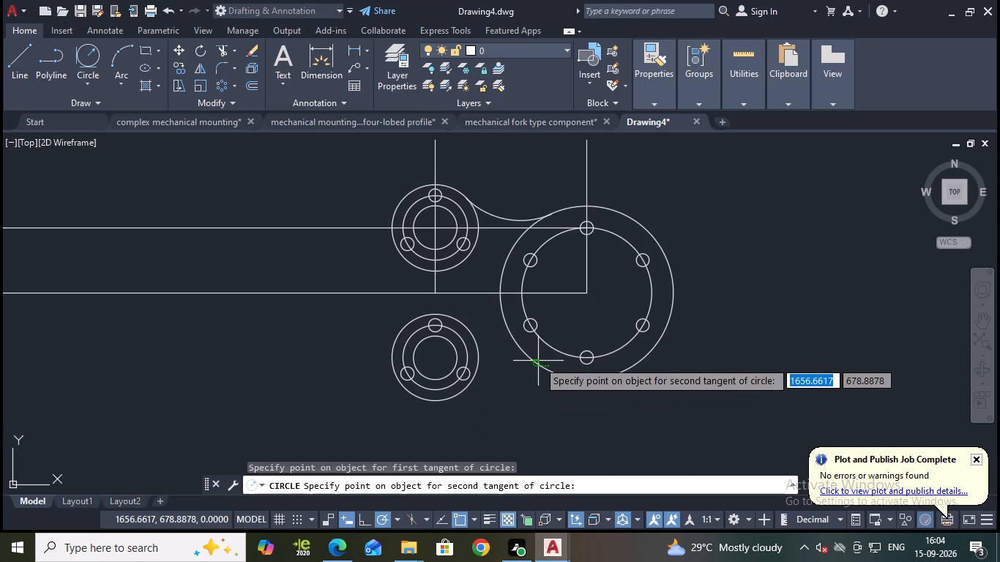
pyautogui.click(538, 361)
pyautogui.write('35')
pyautogui.press('Return')
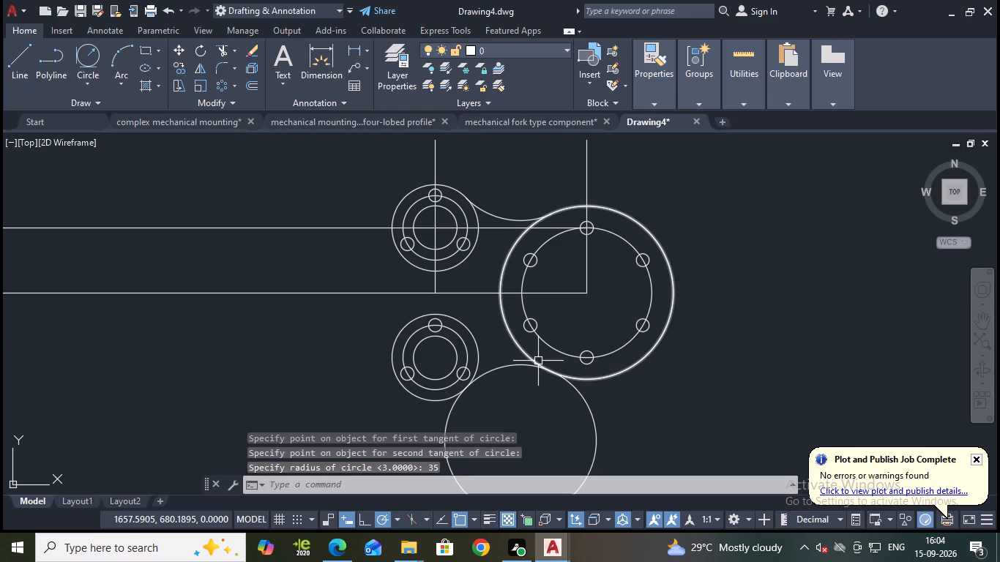
pyautogui.press('Escape')
# Trim the lower part of the radius 35 circle, leaving the tangent arc between the copied boss and the flange.
pyautogui.write('tr')
pyautogui.press('Return')
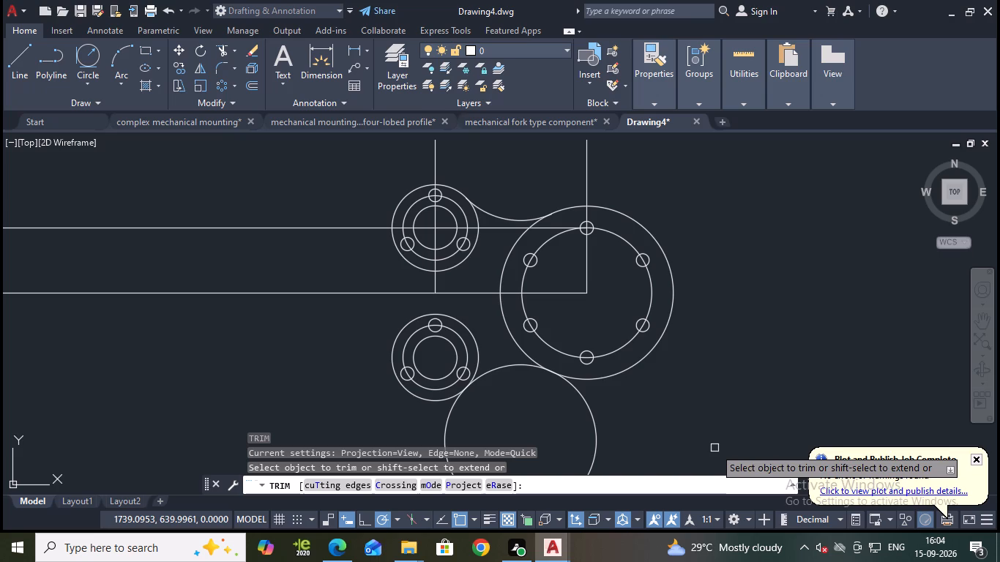
pyautogui.click(596, 432)
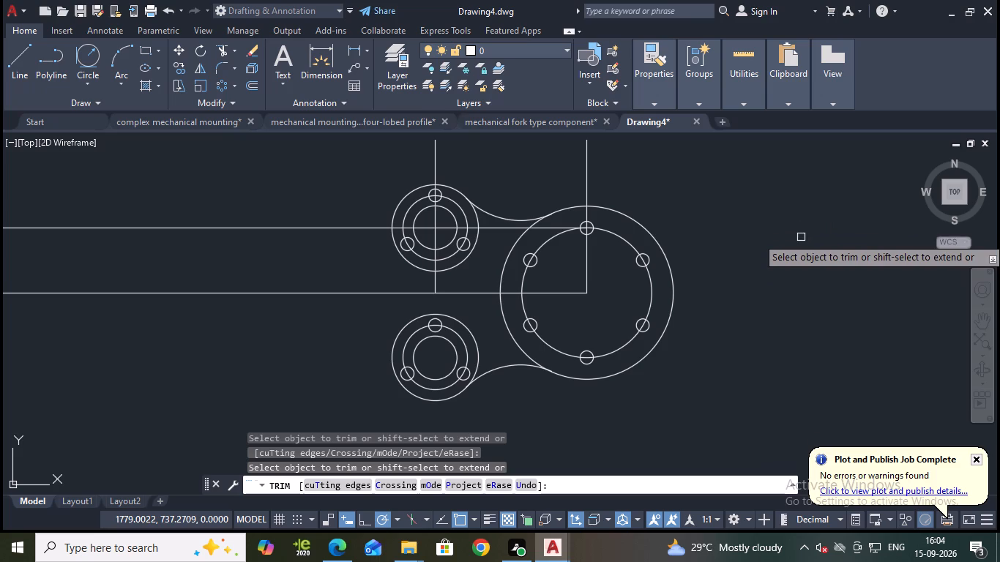
# Draw a radius 70 circle tangent to the outer left sides of the upper and lower bosses' outer circles.
pyautogui.press('Escape')
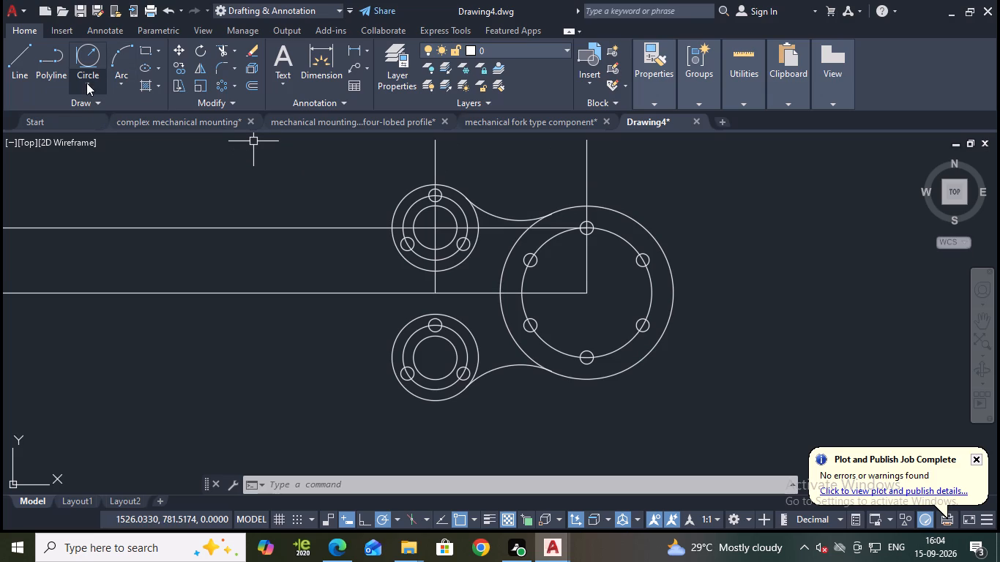
pyautogui.click(89, 59)
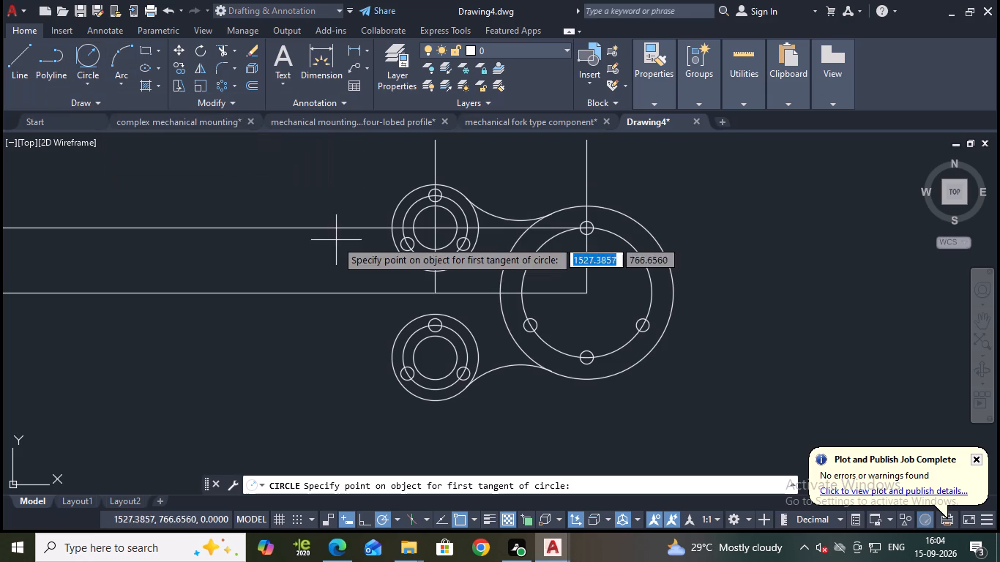
pyautogui.click(394, 205)
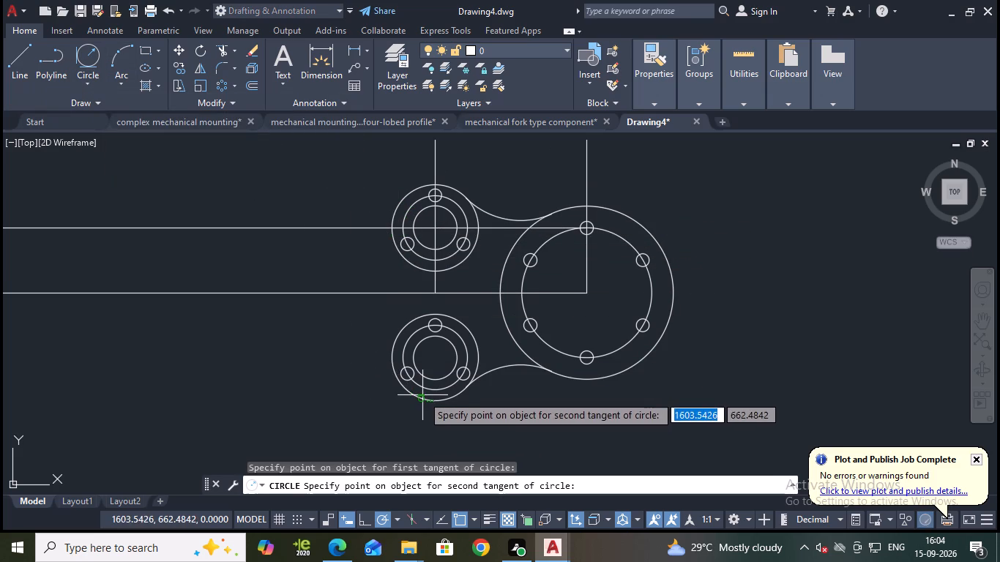
pyautogui.click(422, 396)
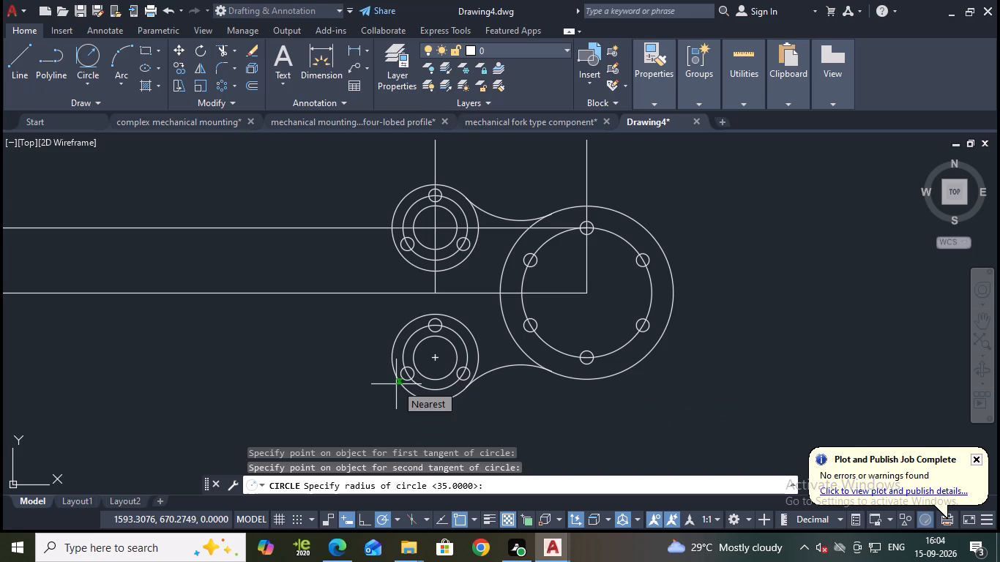
pyautogui.write('70')
pyautogui.press('Return')
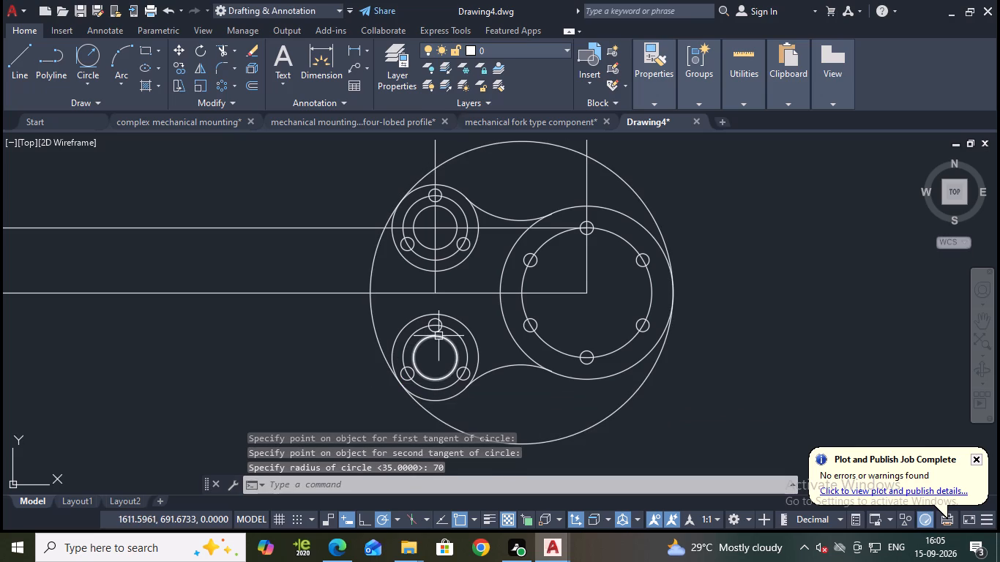
# Trim the radius 70 circle, leaving only the tangent arc joining the two bosses on the side away from the flange.
pyautogui.write('tr')
pyautogui.press('Return')
pyautogui.click(441, 419)
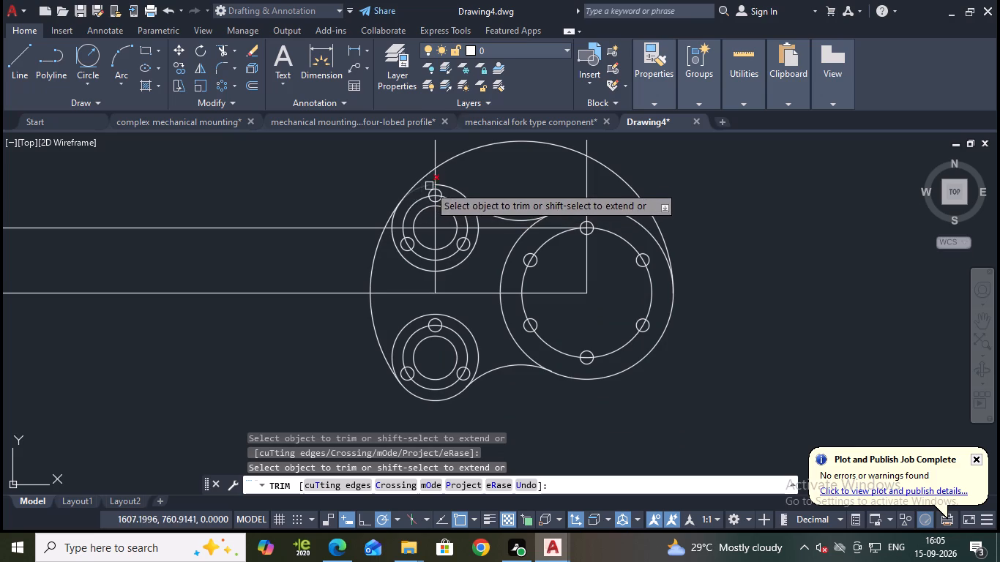
pyautogui.click(444, 168)
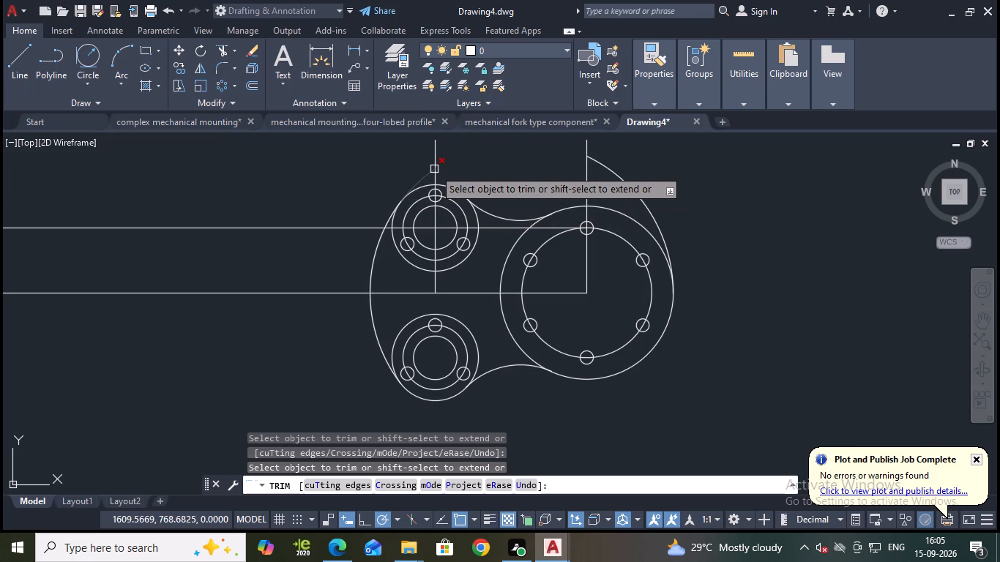
pyautogui.click(428, 173)
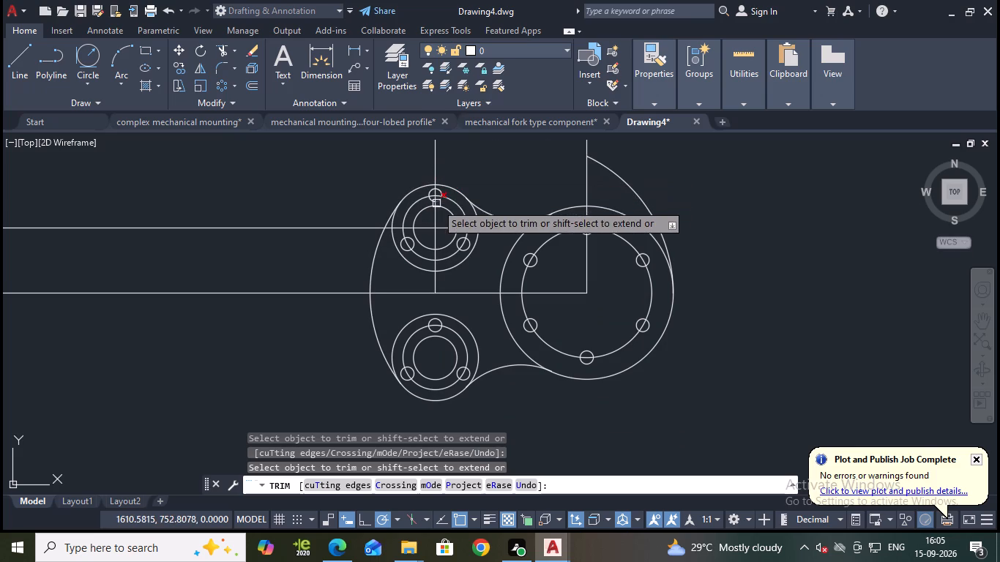
pyautogui.click(646, 209)
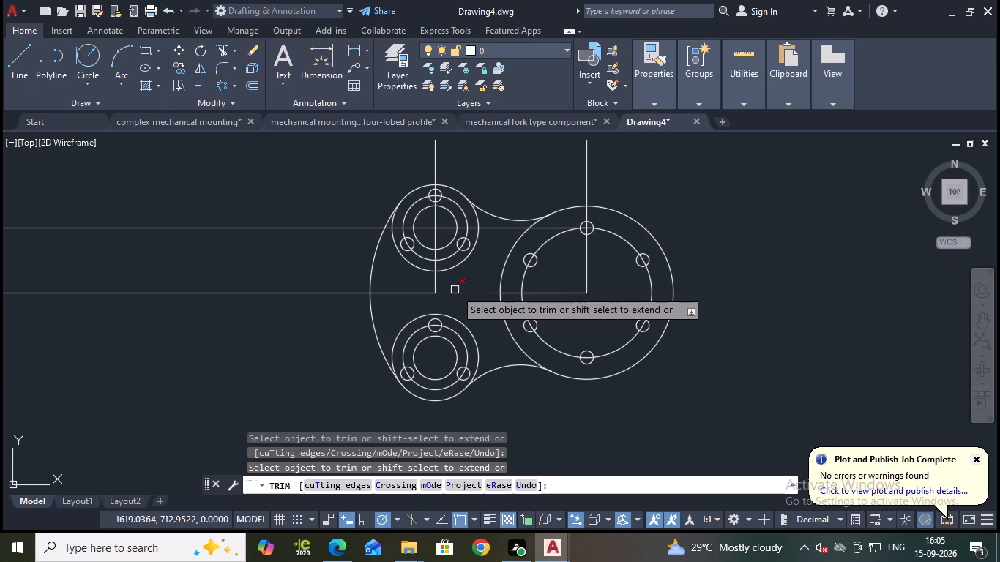
pyautogui.moveTo(398, 268); pyautogui.dragTo(409, 270, button='middle')
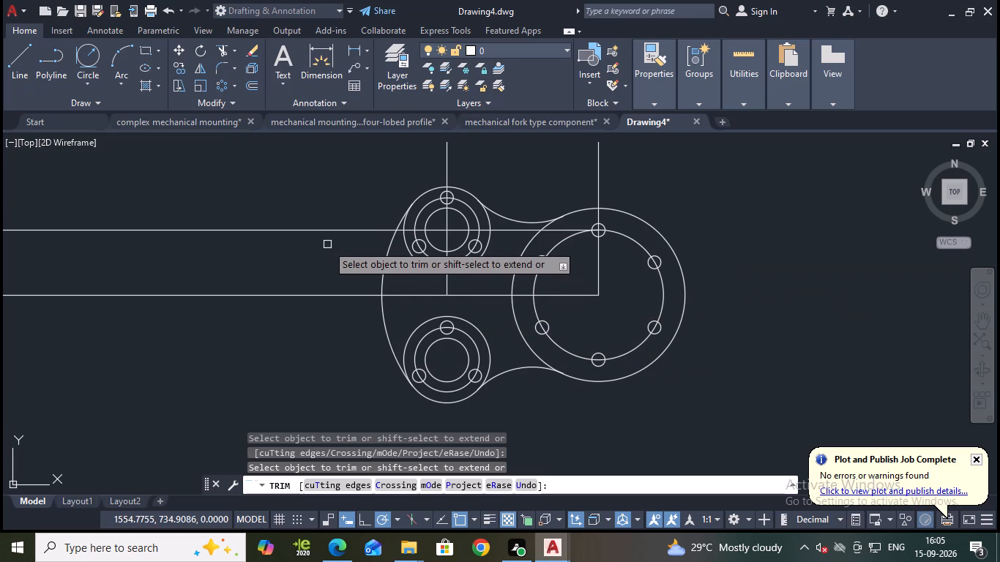
pyautogui.press('Escape')
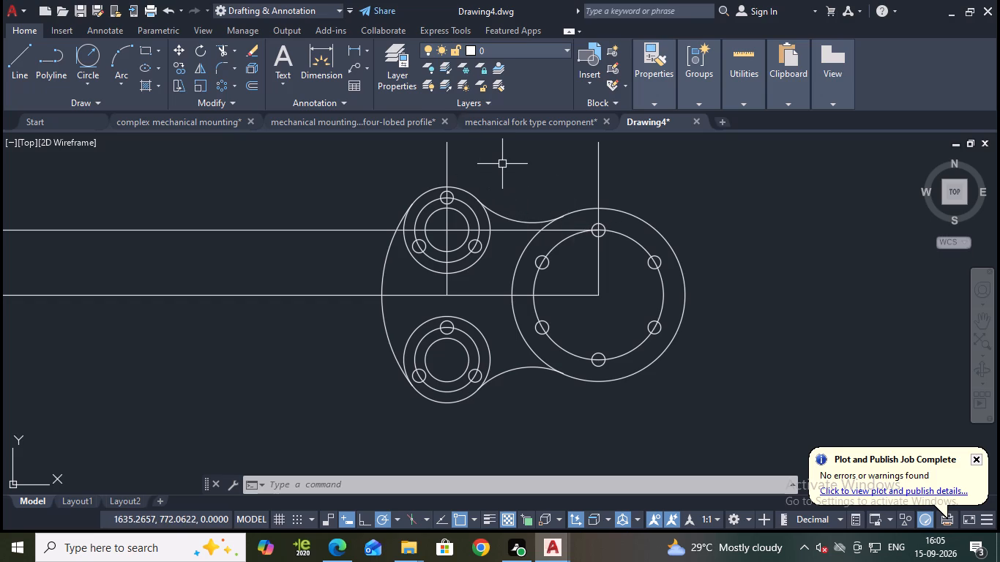
# Offset the bosses' vertical centre line 90 units to the left, away from the flange.
pyautogui.press('o')
pyautogui.press('Return')
pyautogui.press('Return')
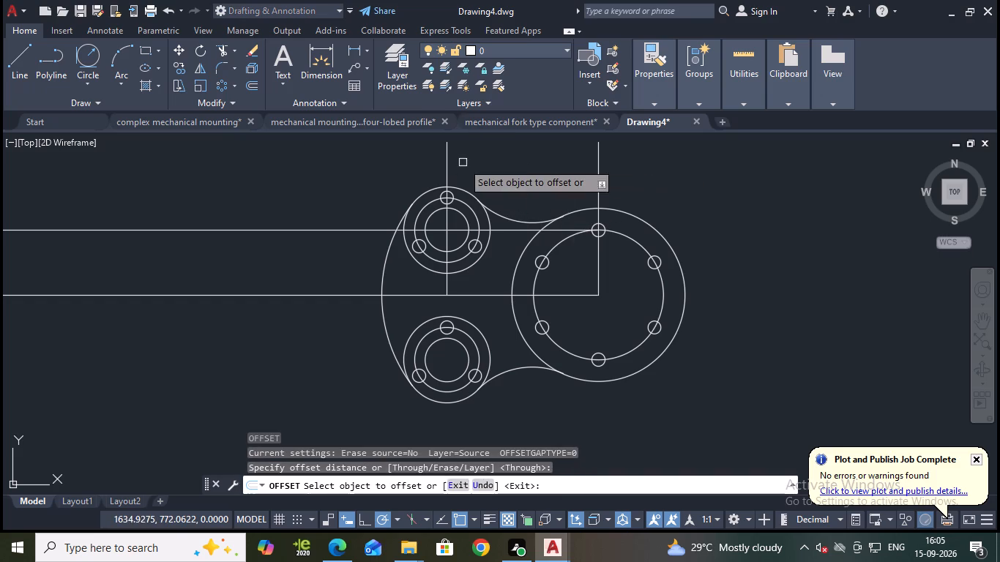
pyautogui.click(449, 162)
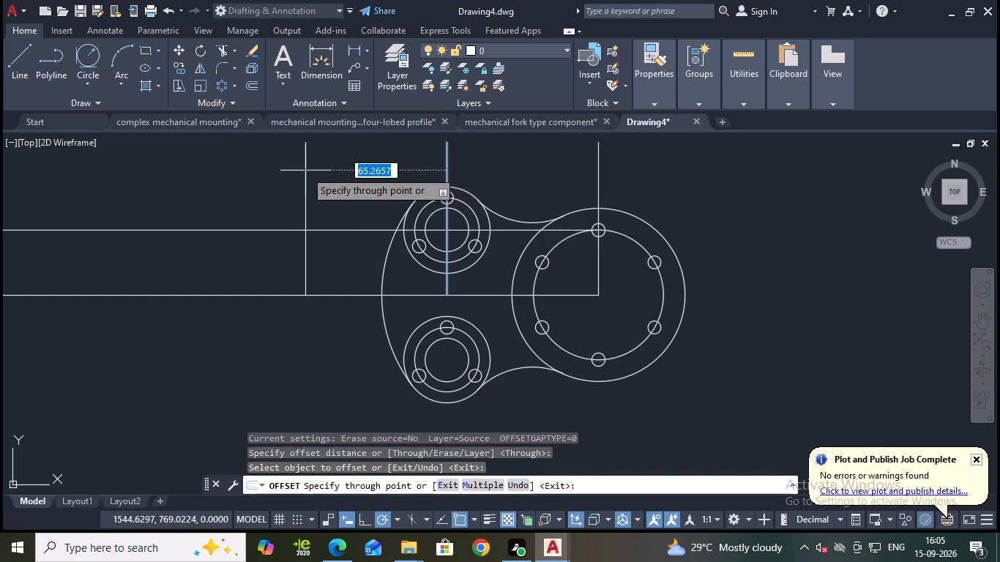
pyautogui.write('90')
pyautogui.press('Return')
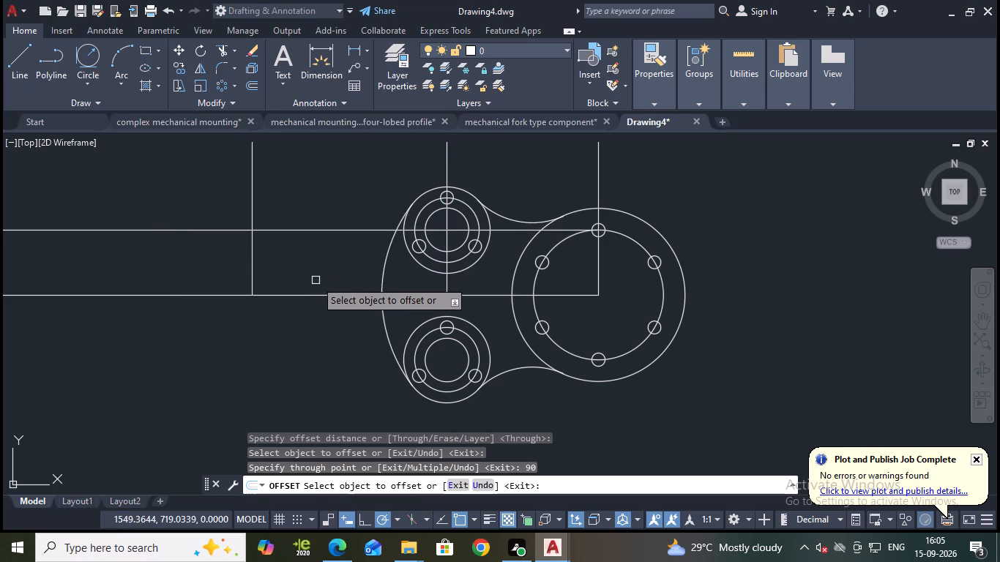
# Draw a 50-diameter circle centred where the new offset line meets the flange's horizontal centre line.
pyautogui.click(97, 78)
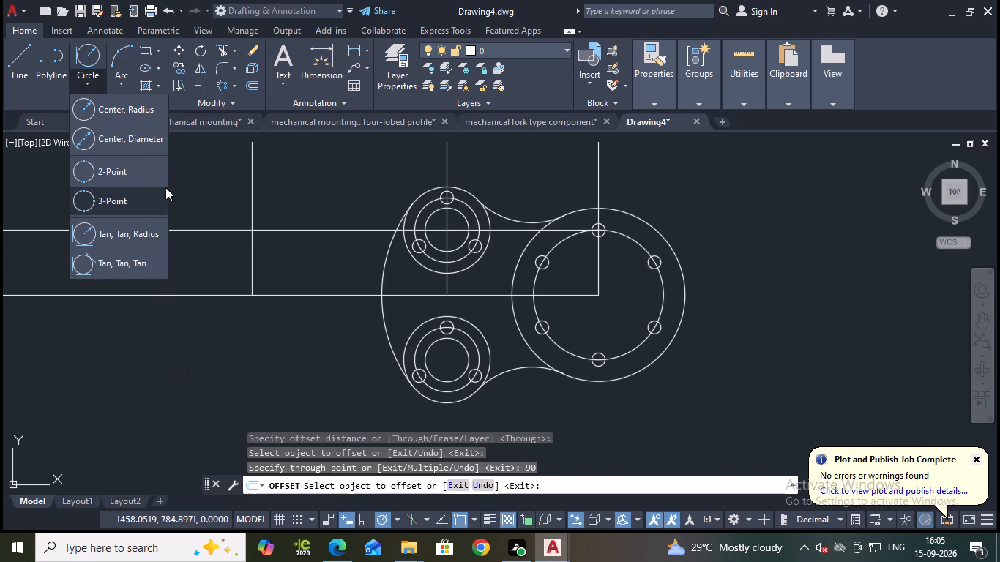
pyautogui.click(141, 143)
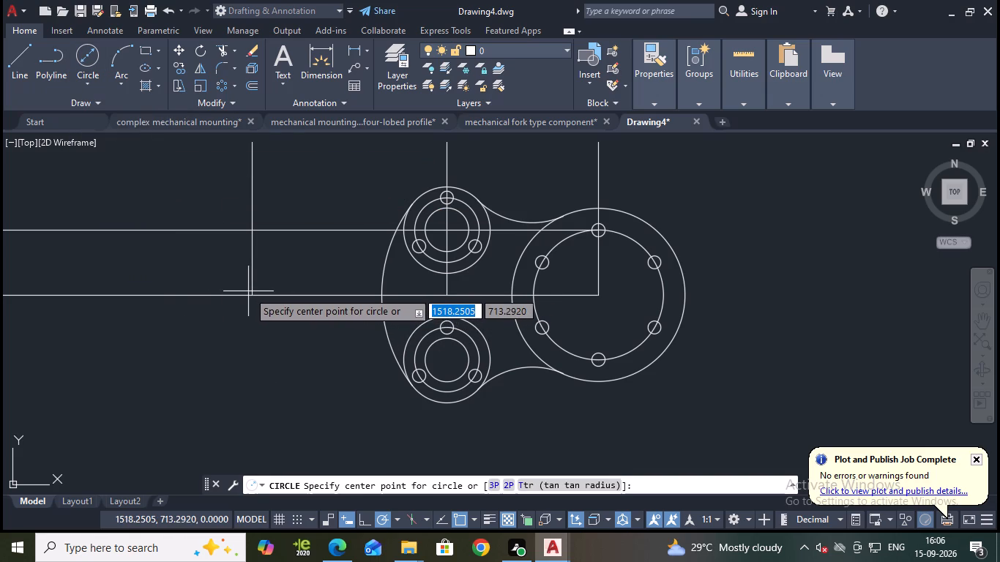
pyautogui.click(250, 293)
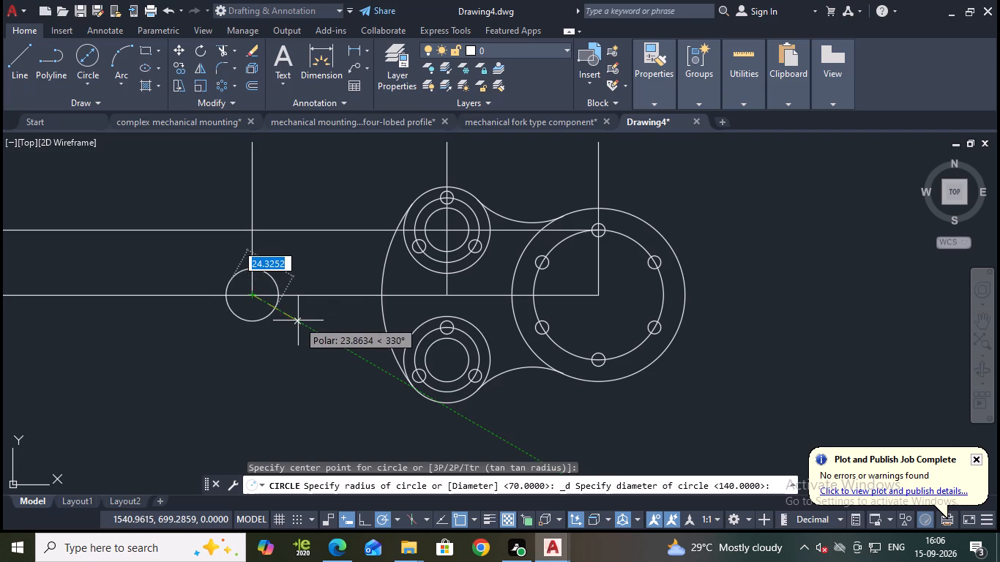
pyautogui.press('d')
pyautogui.press('Return')
pyautogui.write('50')
pyautogui.press('Return')
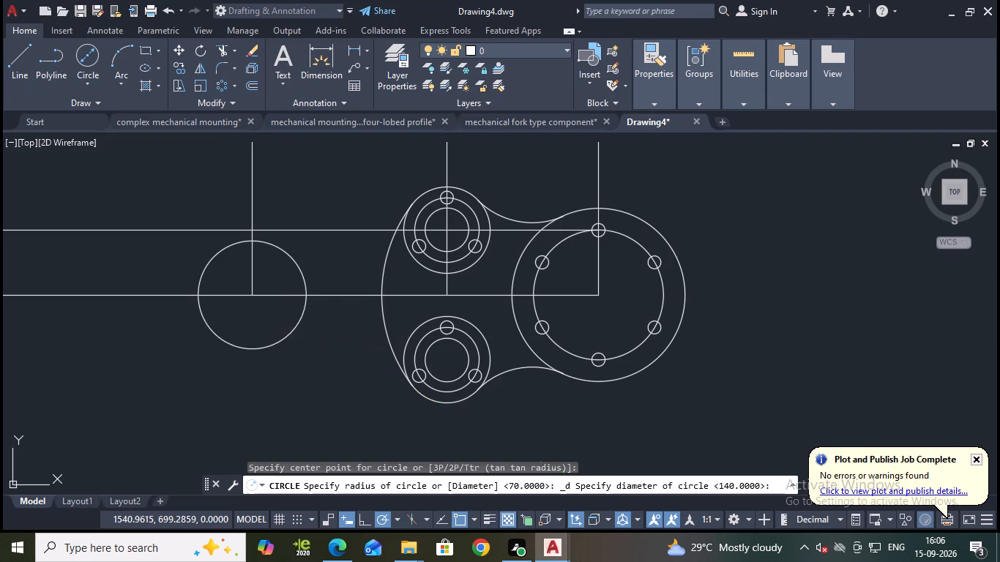
# Draw 40-diameter and 30-diameter circles concentric with the 50-diameter circle.
pyautogui.press('space')
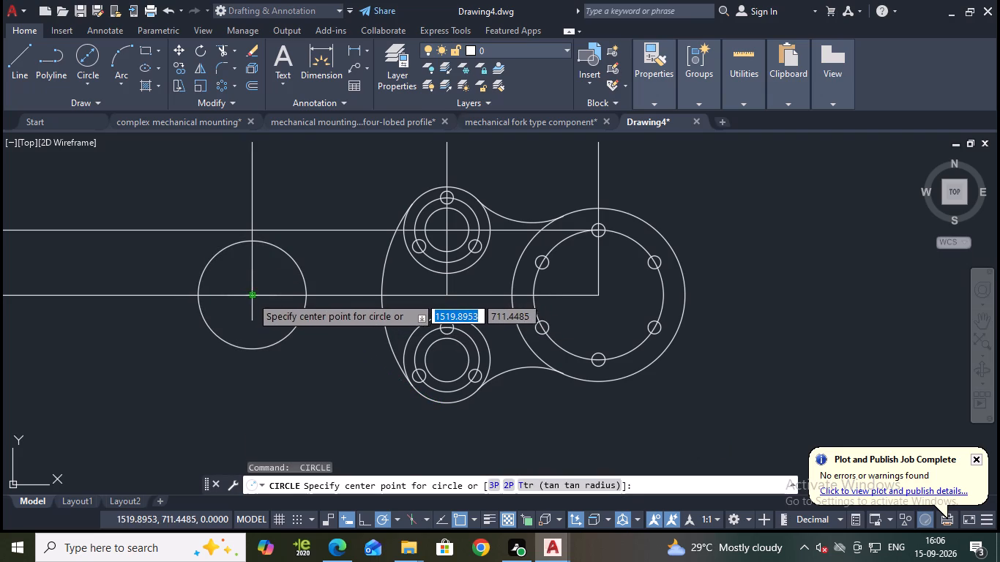
pyautogui.click(251, 296)
pyautogui.press('d')
pyautogui.press('Return')
pyautogui.write('40')
pyautogui.press('Return')
pyautogui.press('space')
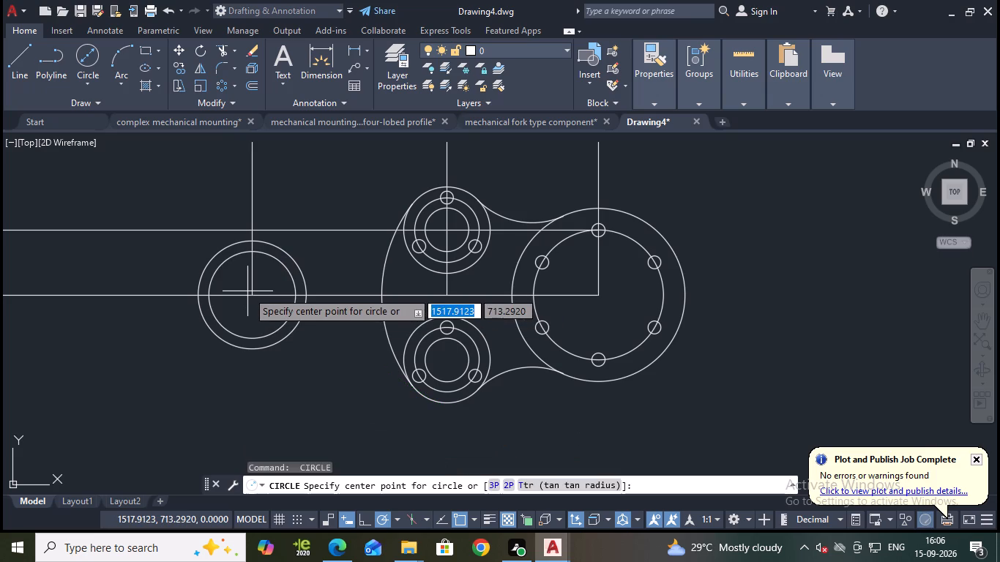
pyautogui.click(252, 293)
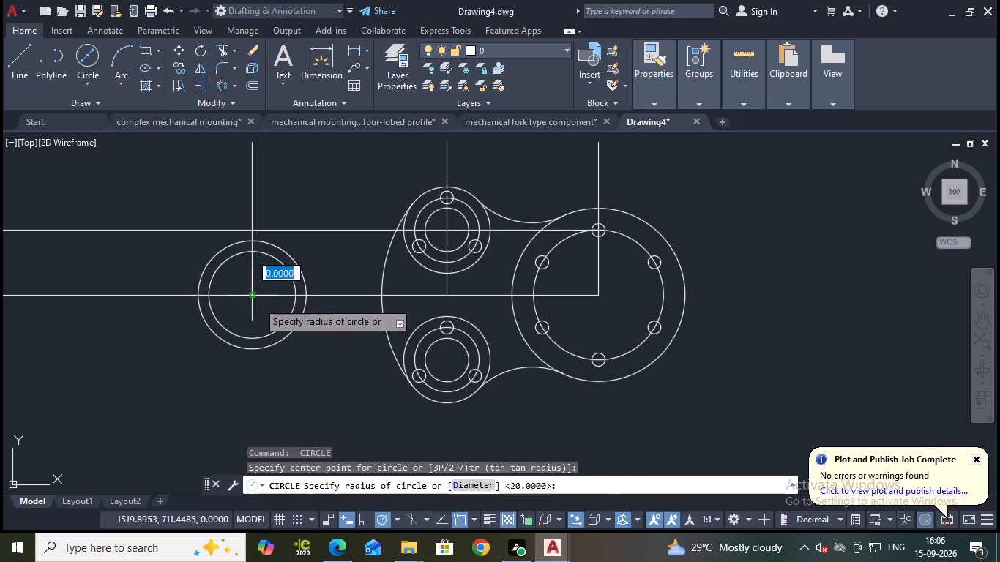
pyautogui.press('d')
pyautogui.press('Return')
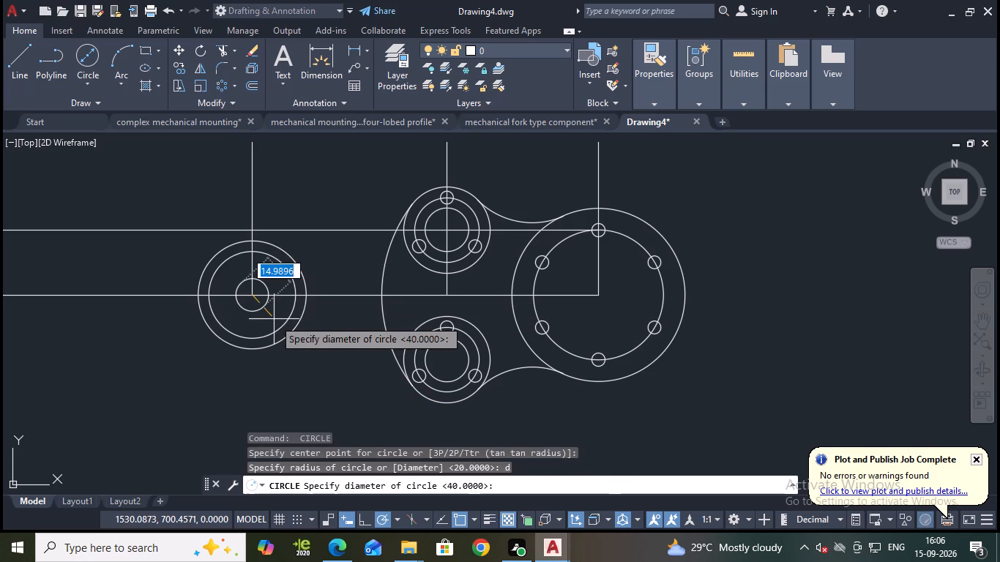
pyautogui.write('30')
pyautogui.press('Return')
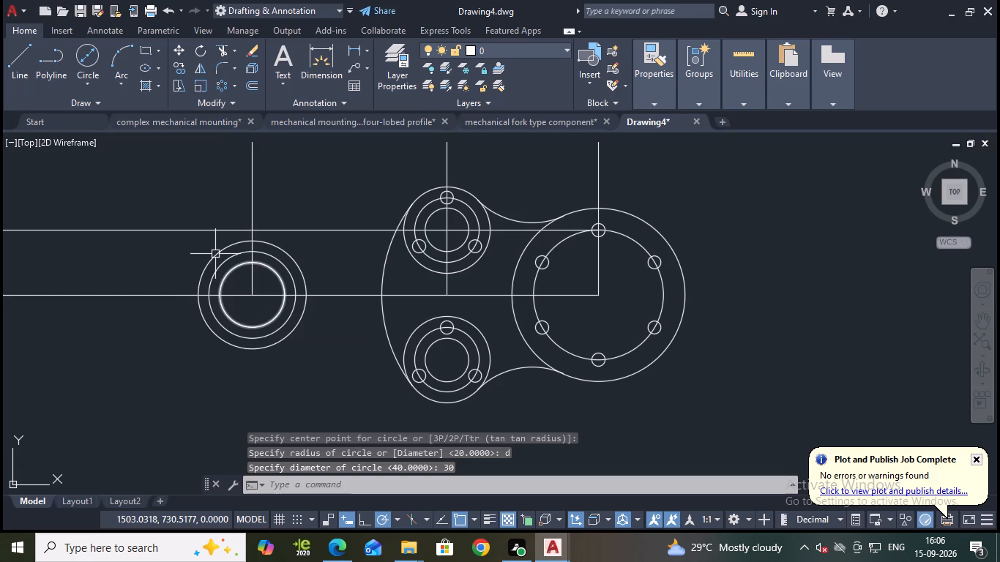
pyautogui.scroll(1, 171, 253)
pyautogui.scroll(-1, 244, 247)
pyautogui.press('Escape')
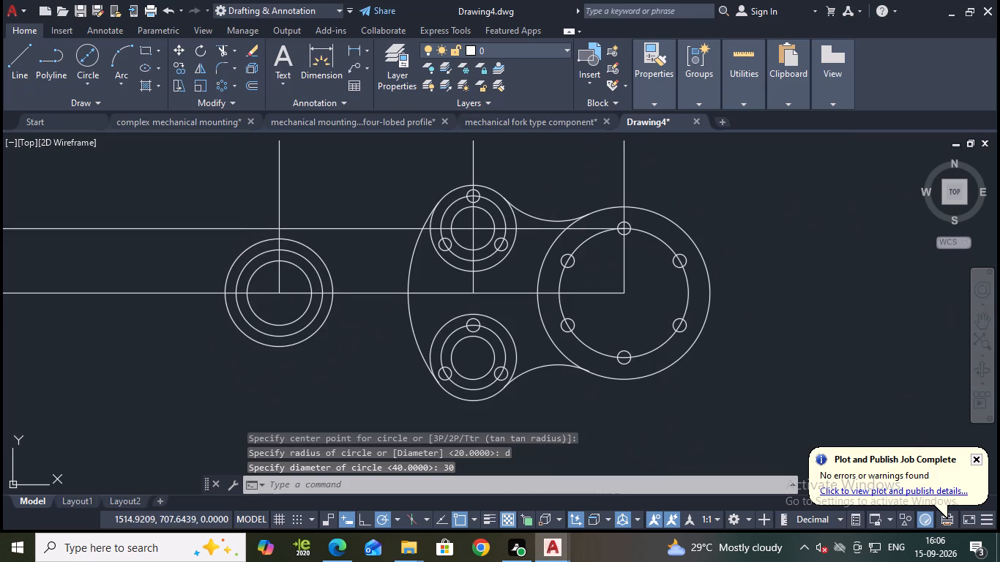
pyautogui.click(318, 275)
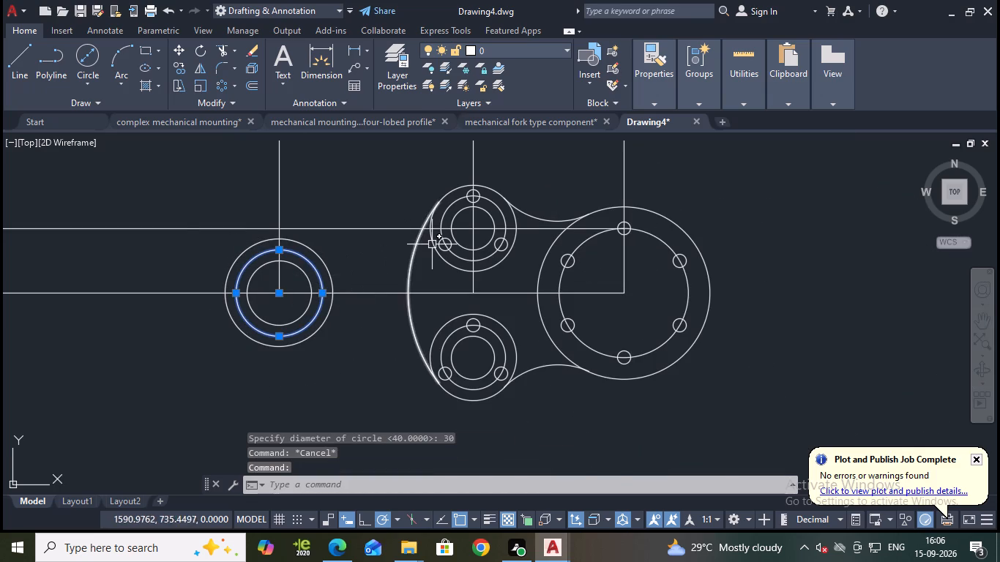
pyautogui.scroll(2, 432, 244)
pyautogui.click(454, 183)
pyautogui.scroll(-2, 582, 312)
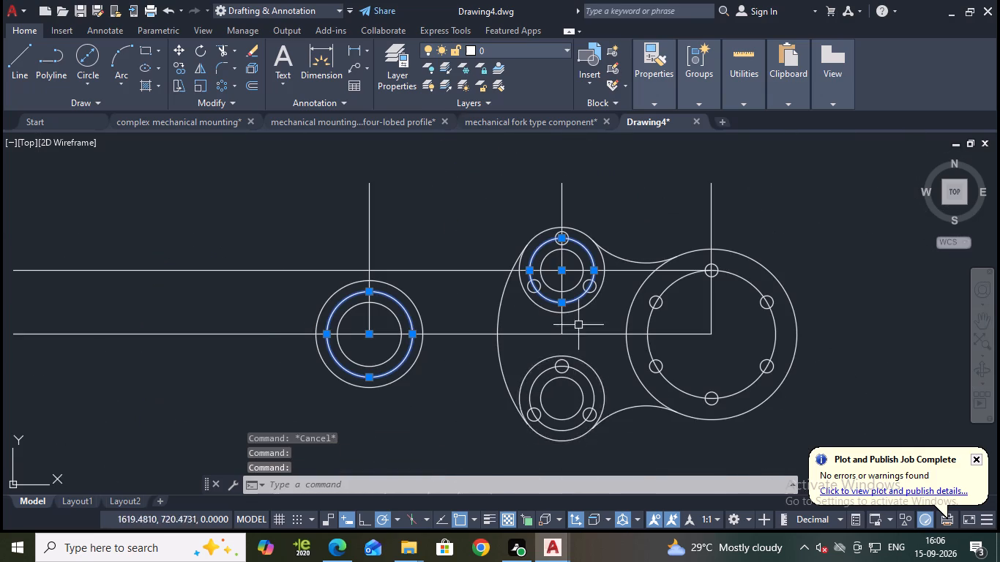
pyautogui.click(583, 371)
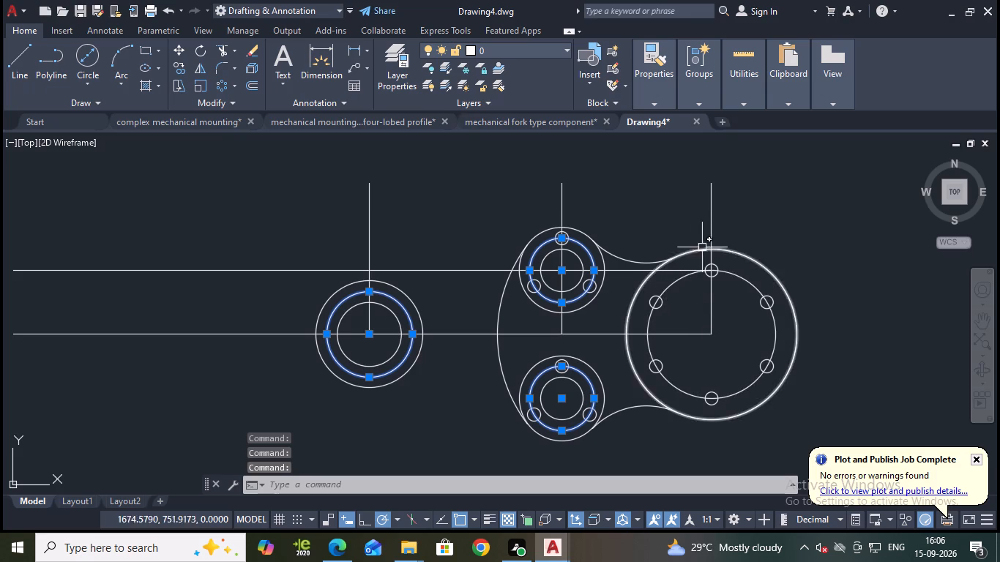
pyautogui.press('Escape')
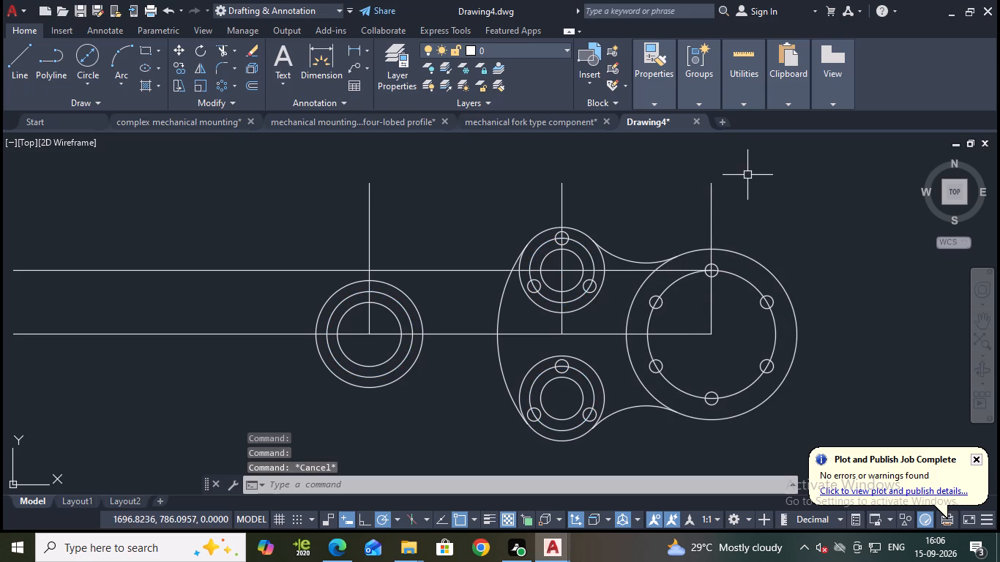
# Load the ISO dash linetype ACAD_ISO02W100 from acad.lin into the drawing.
pyautogui.click(661, 99)
pyautogui.click(715, 150)
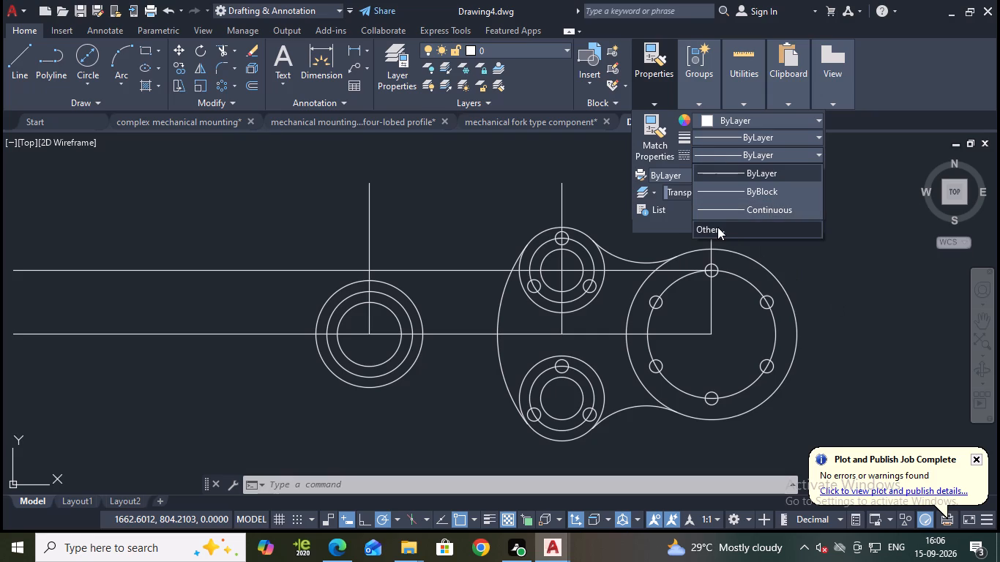
pyautogui.click(717, 227)
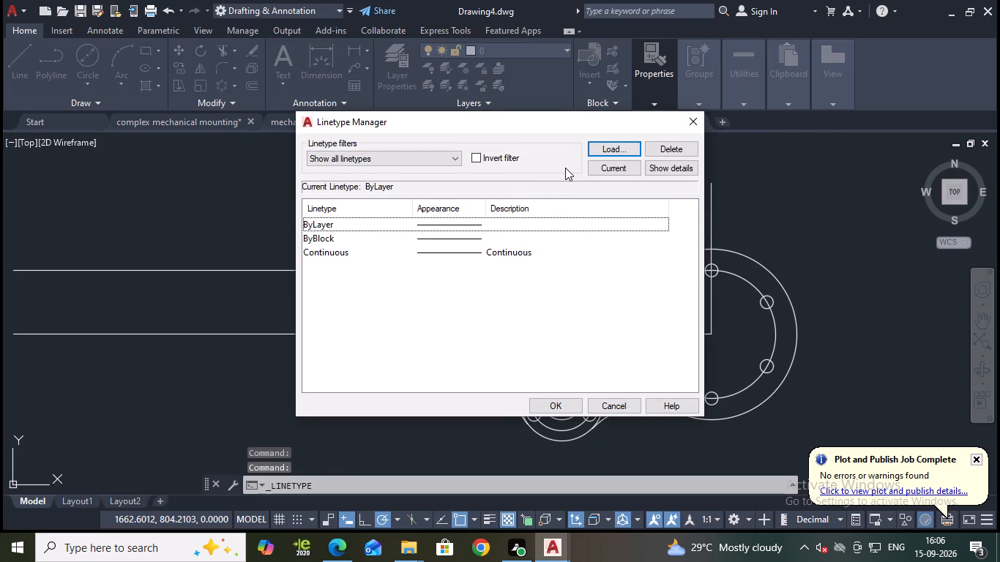
pyautogui.click(608, 151)
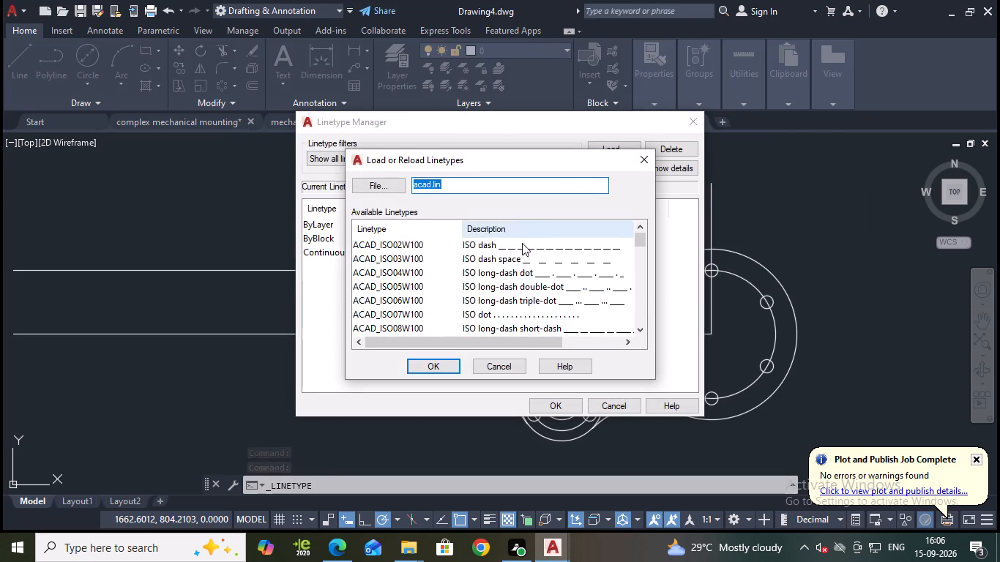
pyautogui.click(495, 247)
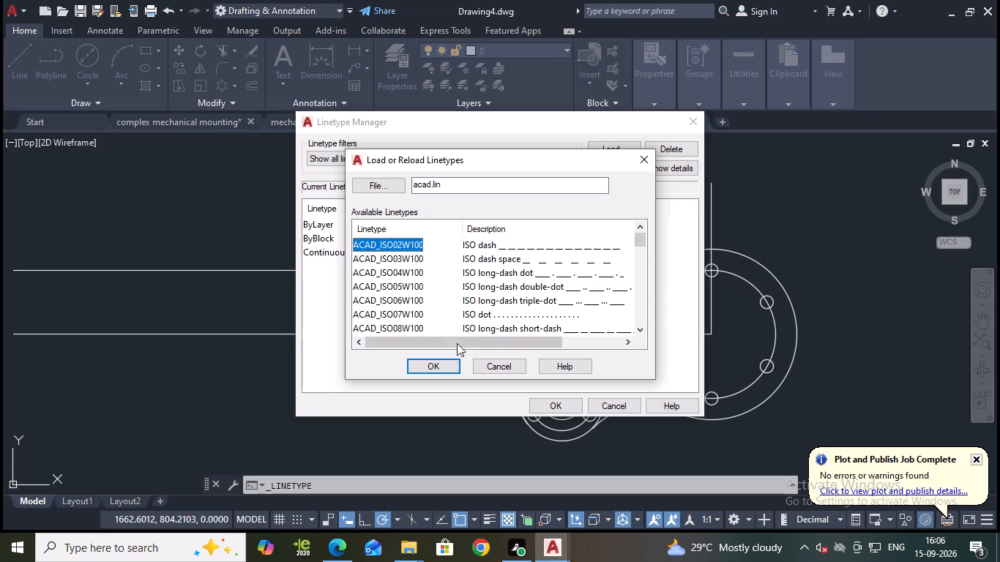
pyautogui.click(449, 360)
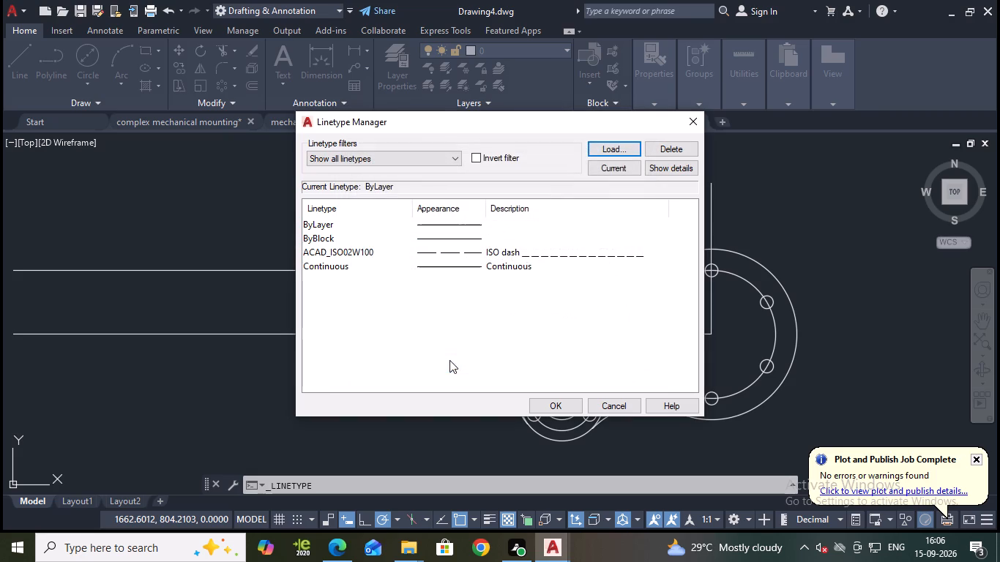
pyautogui.click(565, 400)
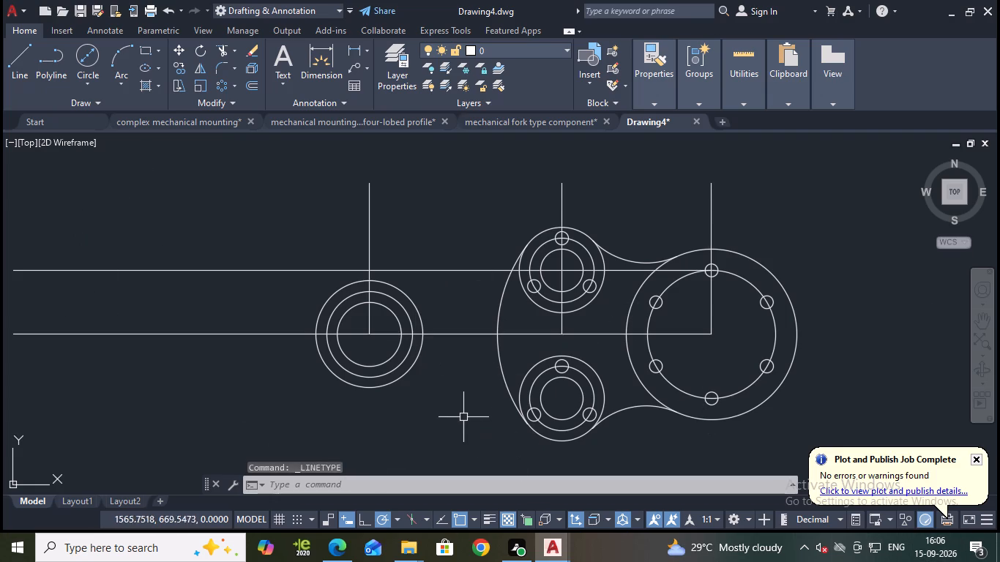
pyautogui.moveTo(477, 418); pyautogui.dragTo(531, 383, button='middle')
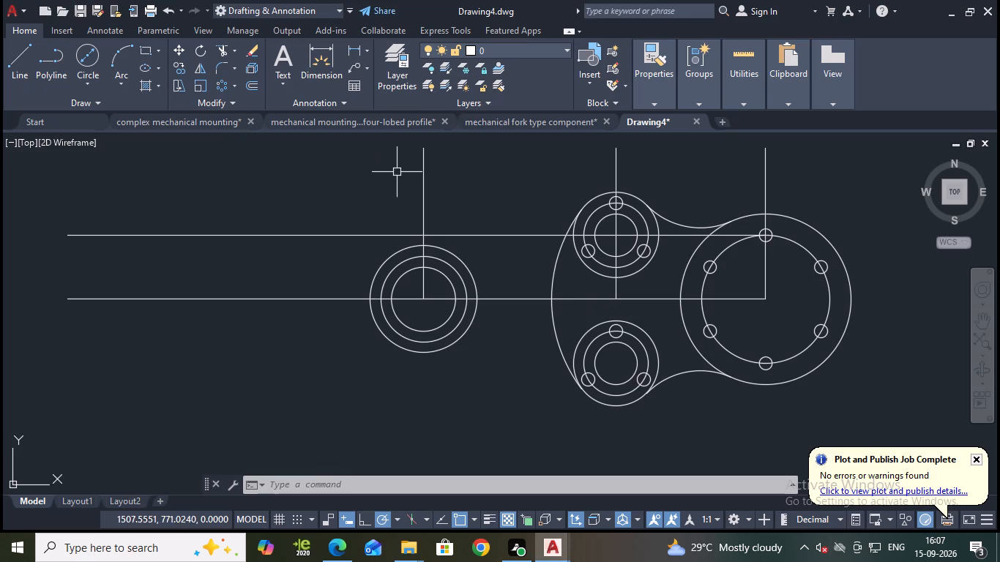
# Apply the ACAD_ISO02W100 linetype to the hub's vertical centre line and both long horizontal centre lines.
pyautogui.click(424, 181)
pyautogui.click(514, 236)
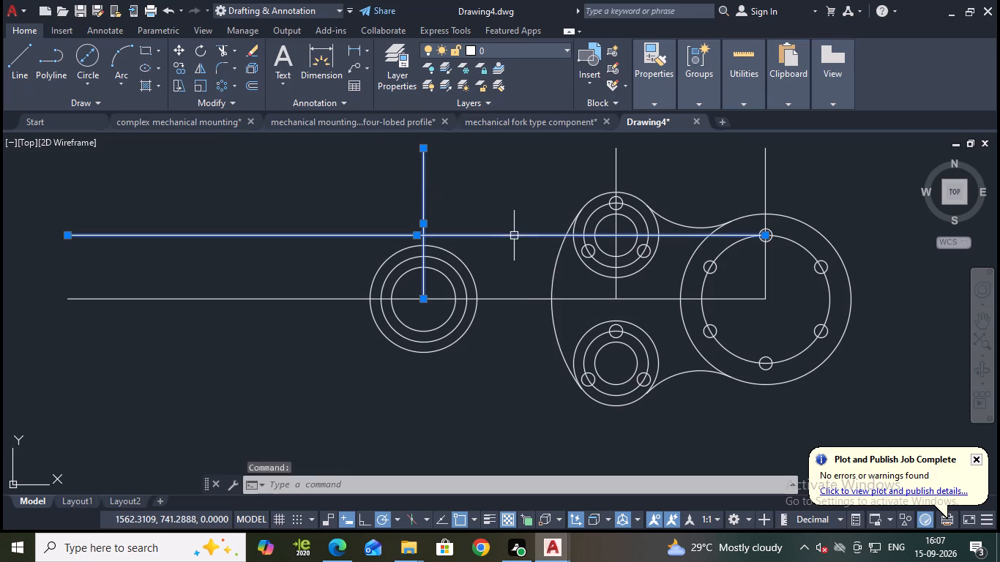
pyautogui.click(512, 298)
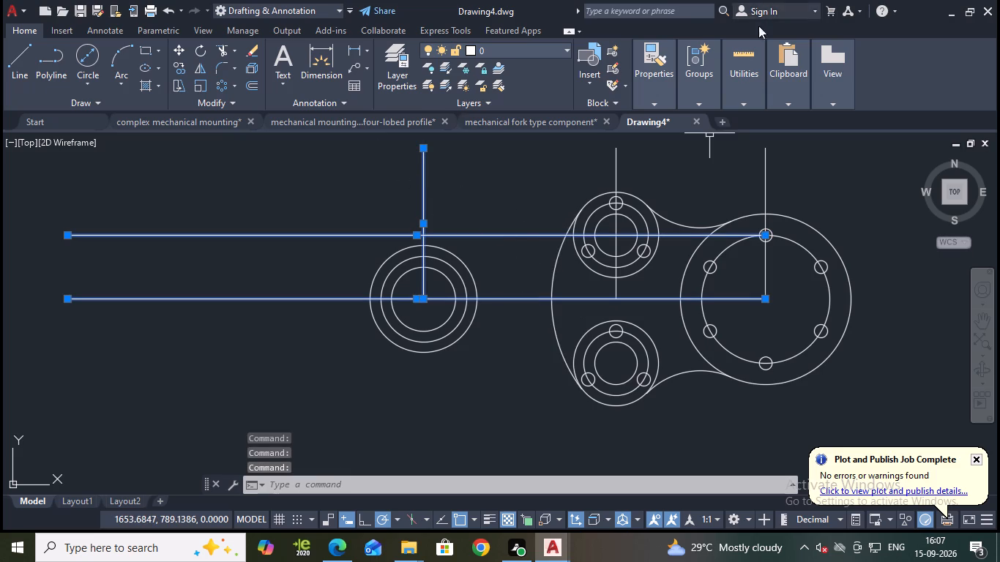
pyautogui.click(660, 105)
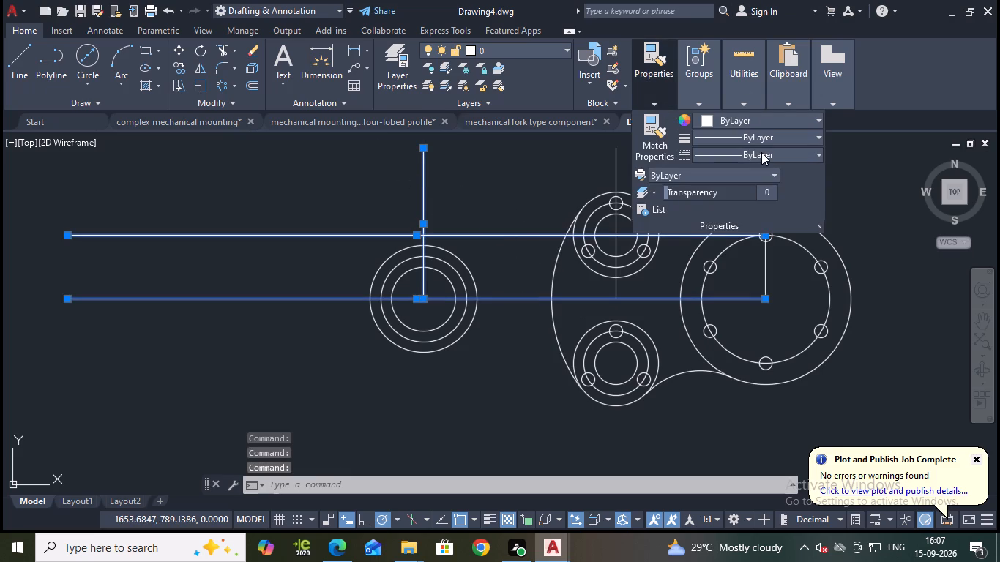
pyautogui.click(761, 152)
pyautogui.click(745, 204)
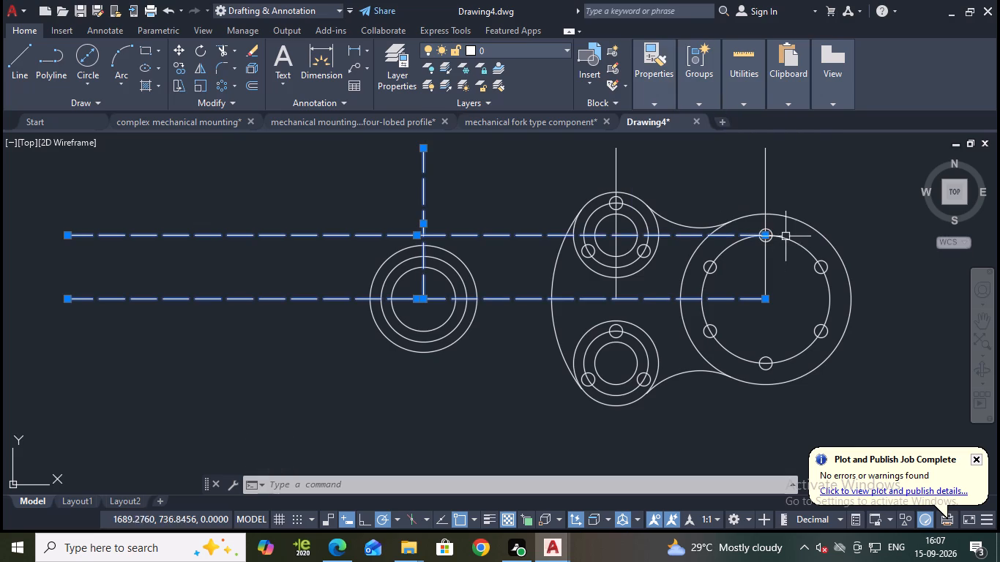
# Include the flange's vertical centre line in the selection and give all four centre lines the ACAD_ISO02W100 linetype and a dark orange colour.
pyautogui.click(767, 187)
pyautogui.click(652, 92)
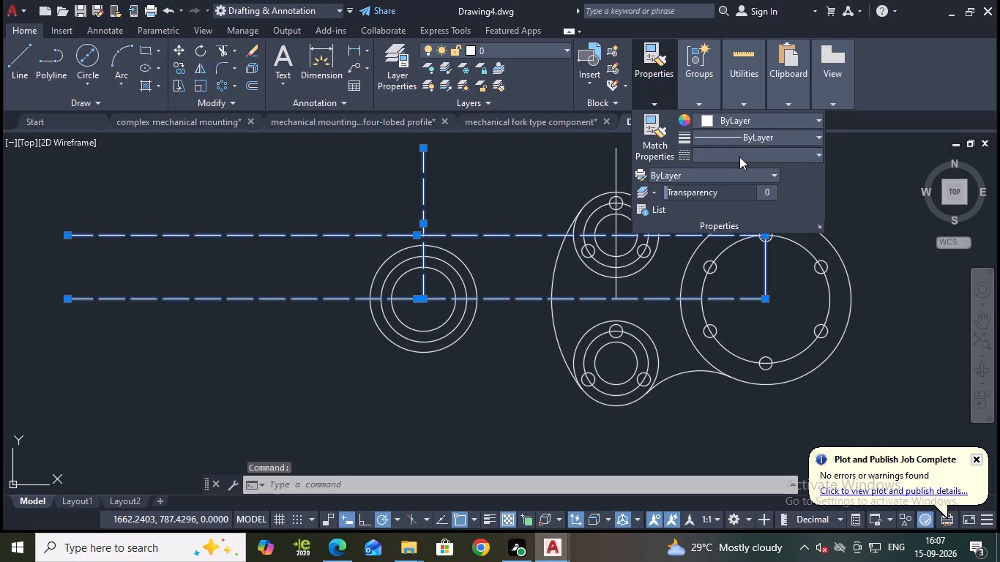
pyautogui.click(740, 154)
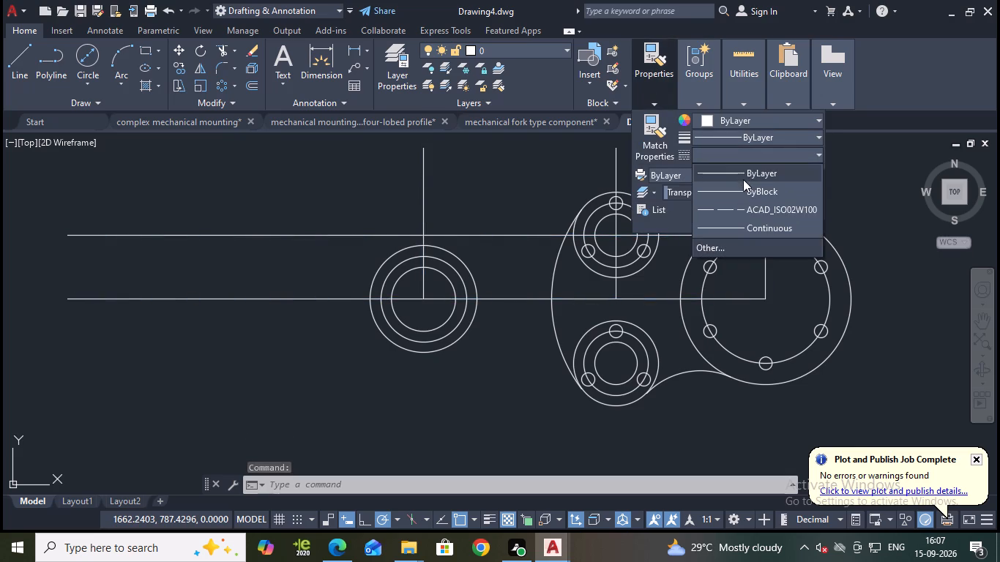
pyautogui.click(755, 212)
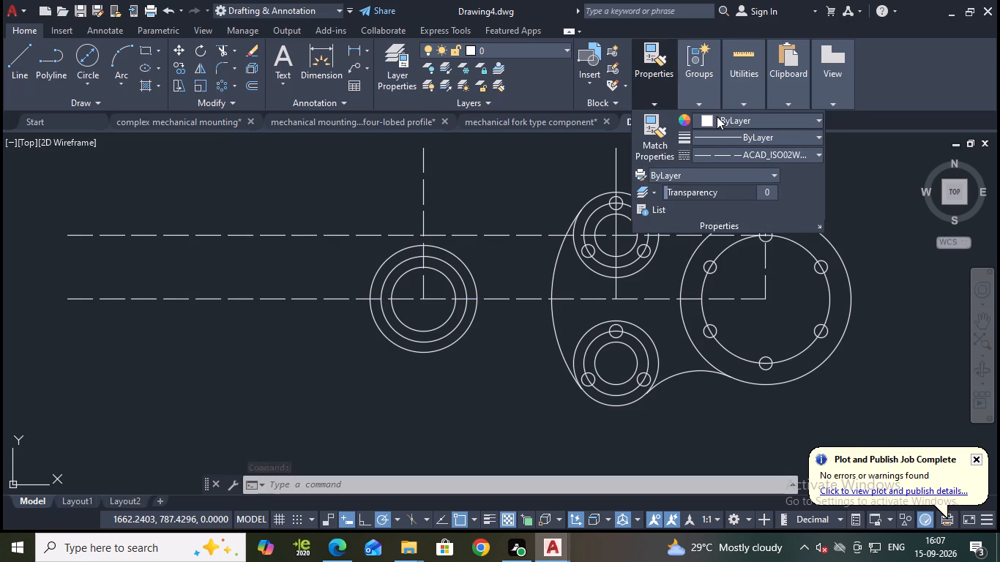
pyautogui.click(717, 116)
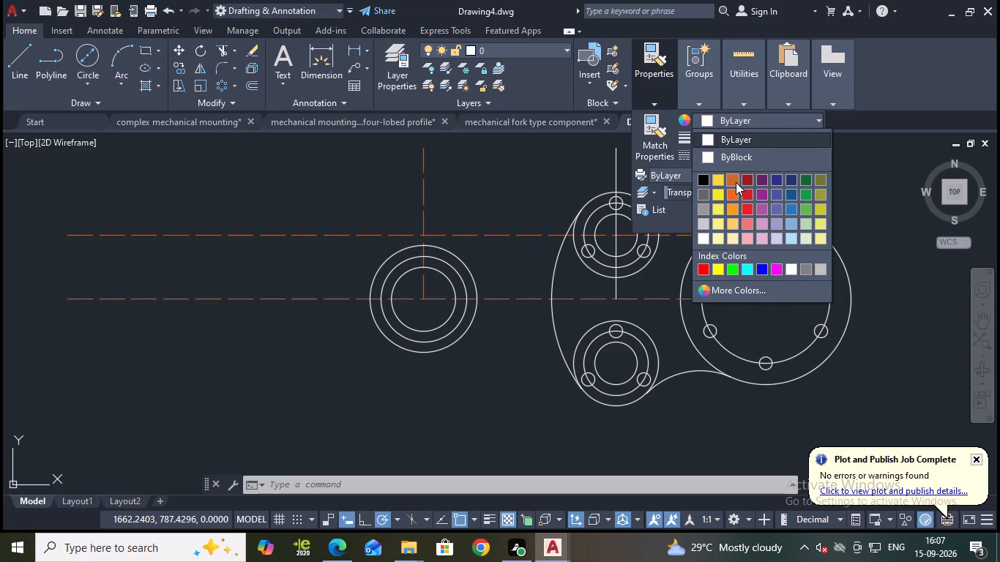
pyautogui.click(736, 182)
pyautogui.click(497, 342)
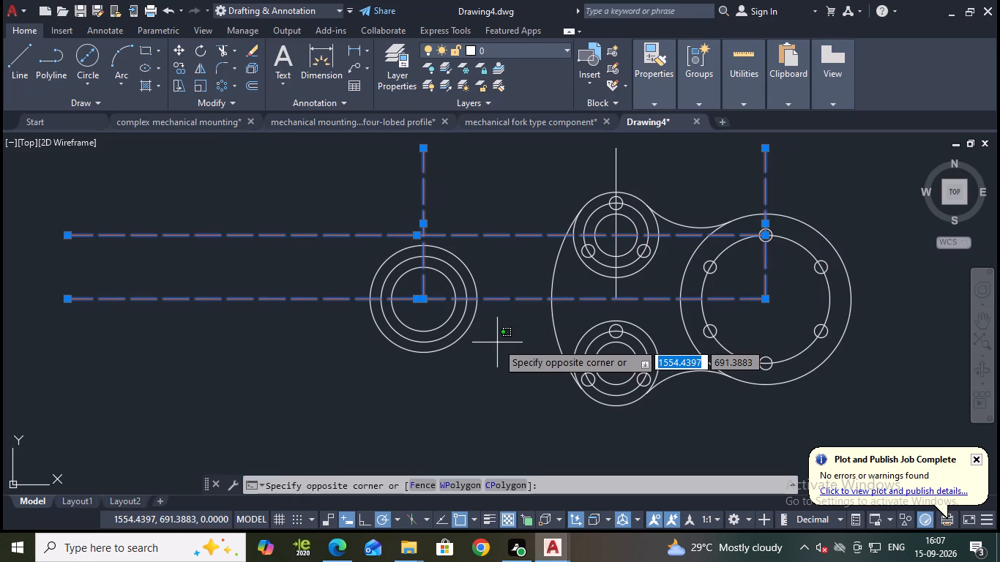
pyautogui.press('Escape')
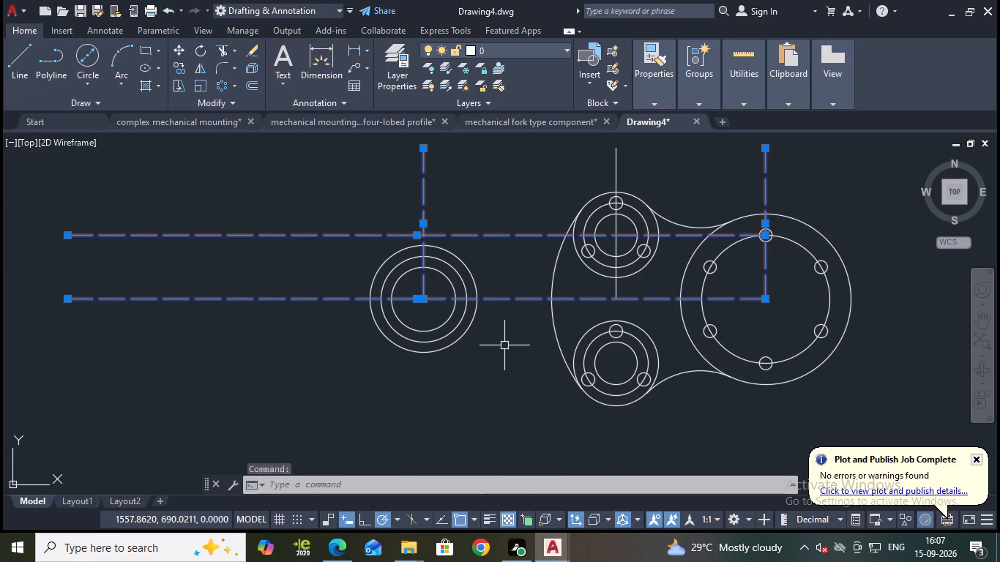
pyautogui.press('Escape')
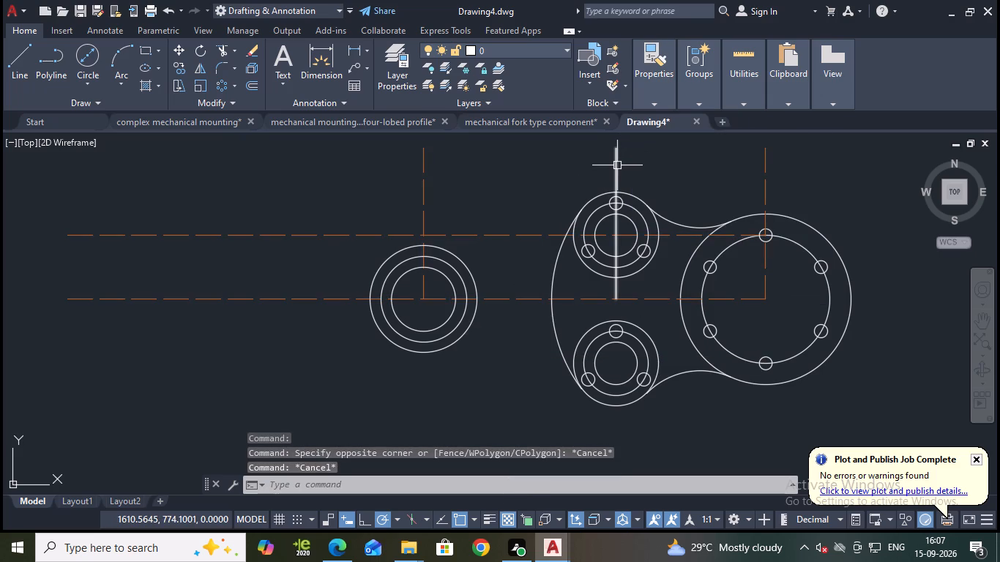
# Give the hub's middle circle, both bosses' hole circles and the flange's hole circle the ACAD_ISO02W100 linetype and colour 247,171,174.
pyautogui.click(402, 263)
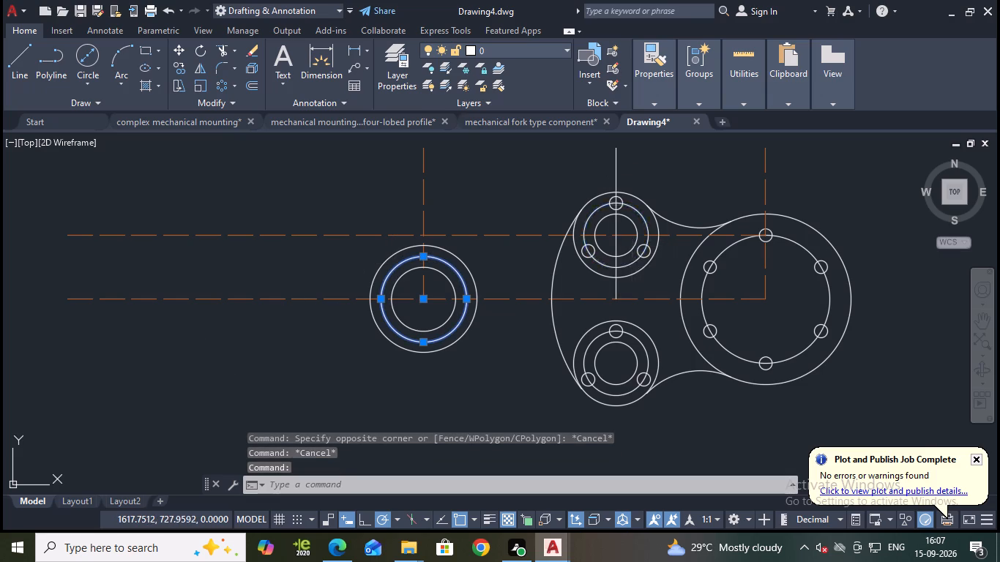
pyautogui.click(633, 264)
pyautogui.click(635, 340)
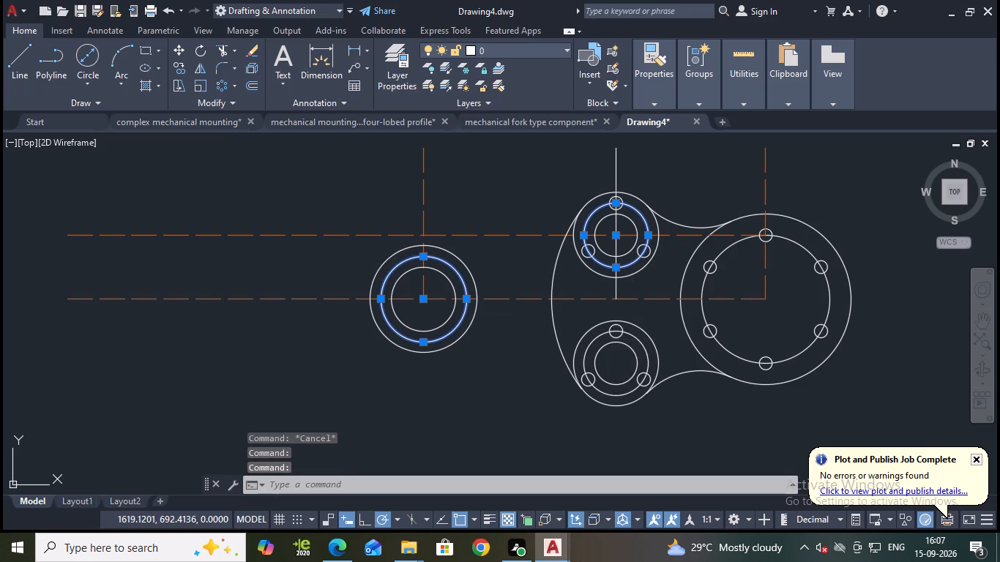
pyautogui.click(701, 311)
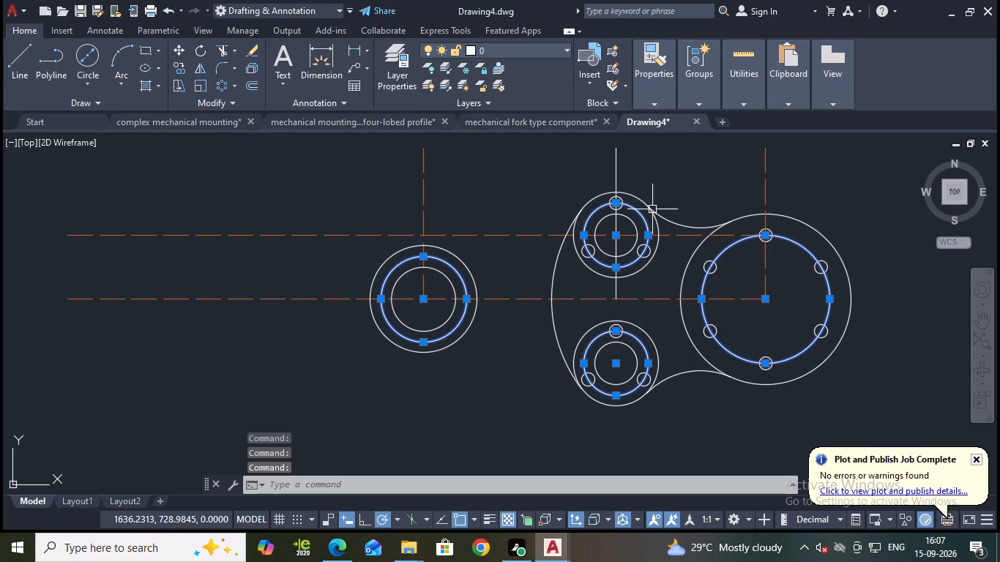
pyautogui.click(649, 96)
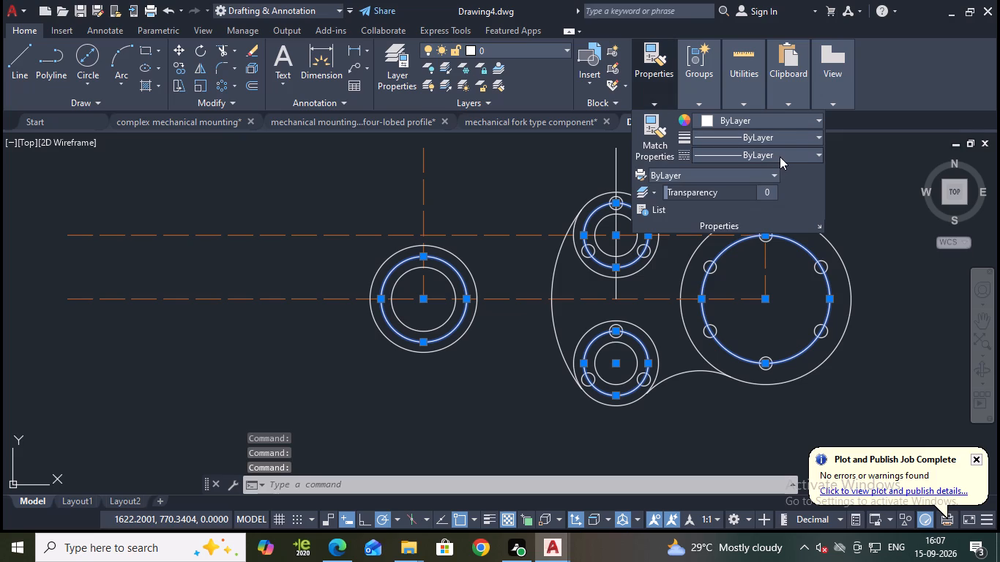
pyautogui.click(780, 157)
pyautogui.click(786, 211)
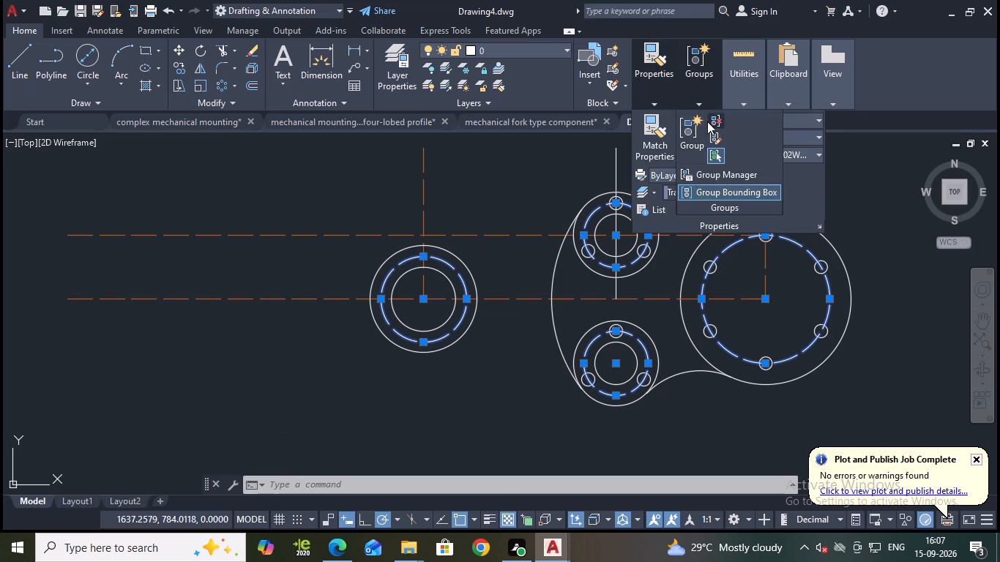
pyautogui.click(657, 101)
pyautogui.click(714, 117)
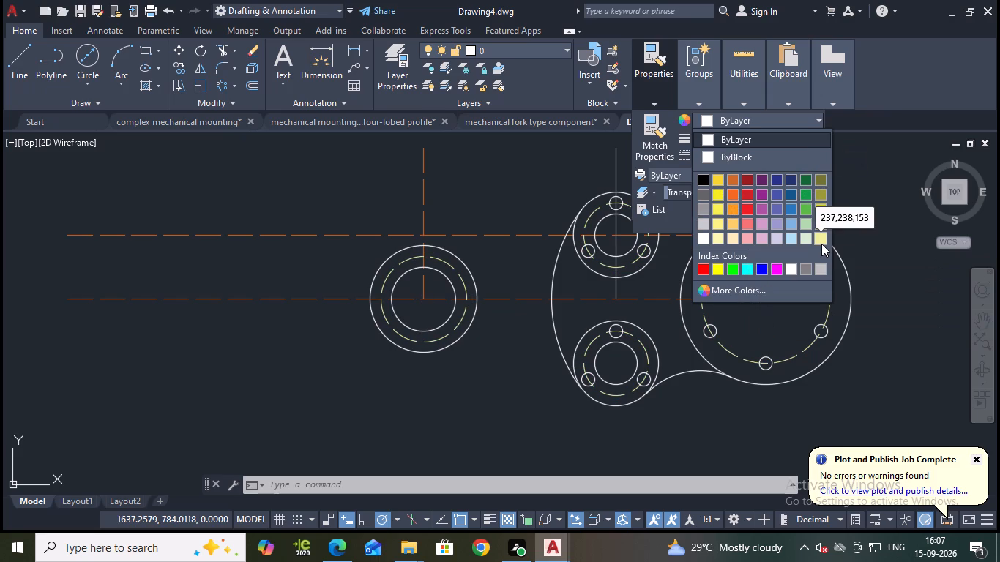
pyautogui.click(745, 238)
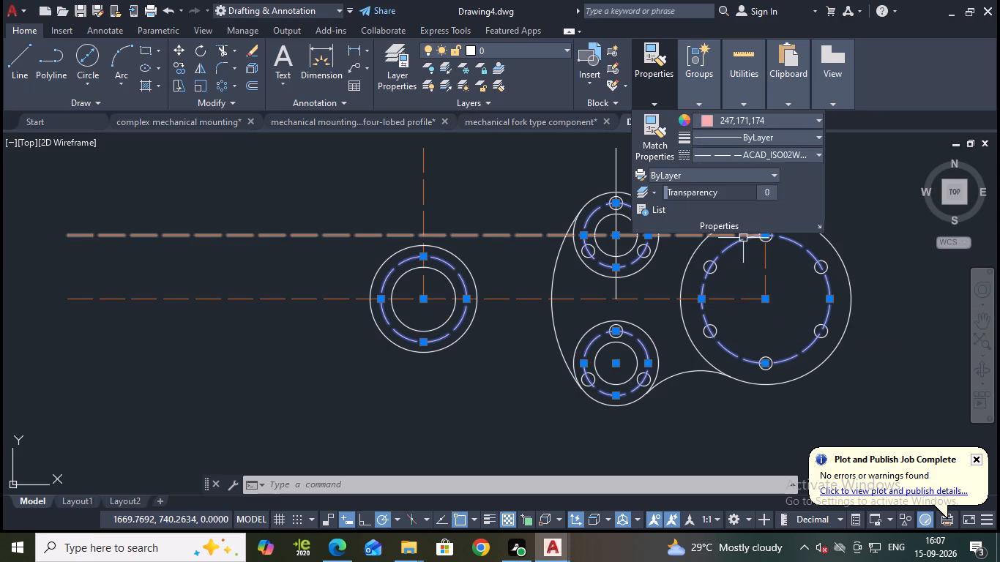
pyautogui.click(533, 179)
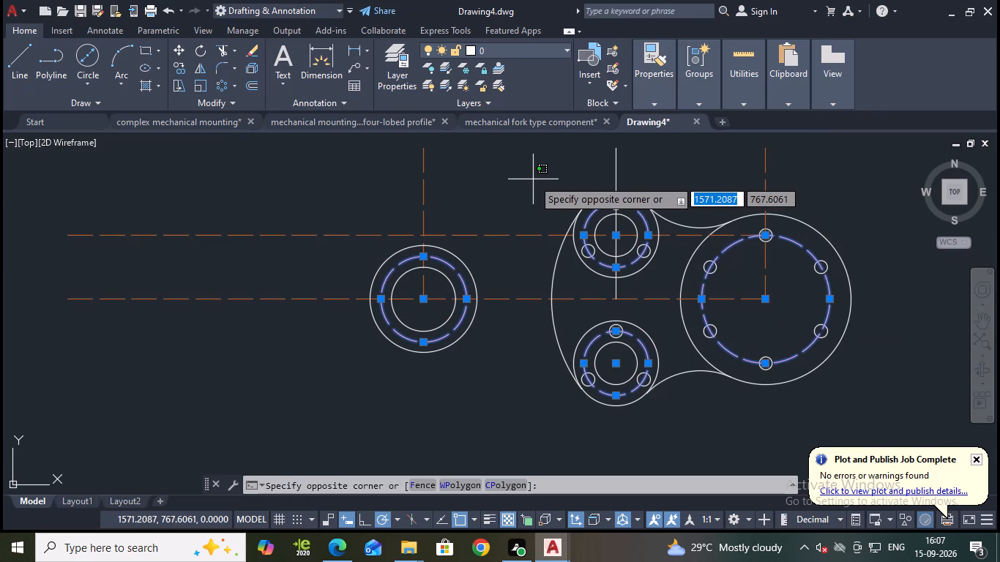
pyautogui.press('Escape')
pyautogui.press('Escape')
# Give the bosses' vertical centre line the ACAD_ISO02W100 linetype and the orange colour 242,103,34.
pyautogui.click(615, 177)
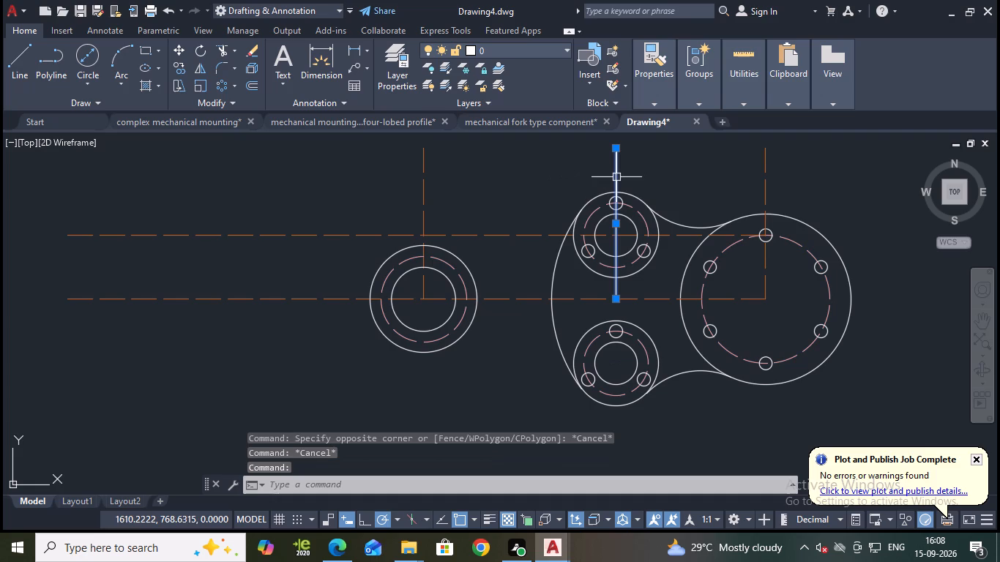
pyautogui.click(660, 102)
pyautogui.click(740, 152)
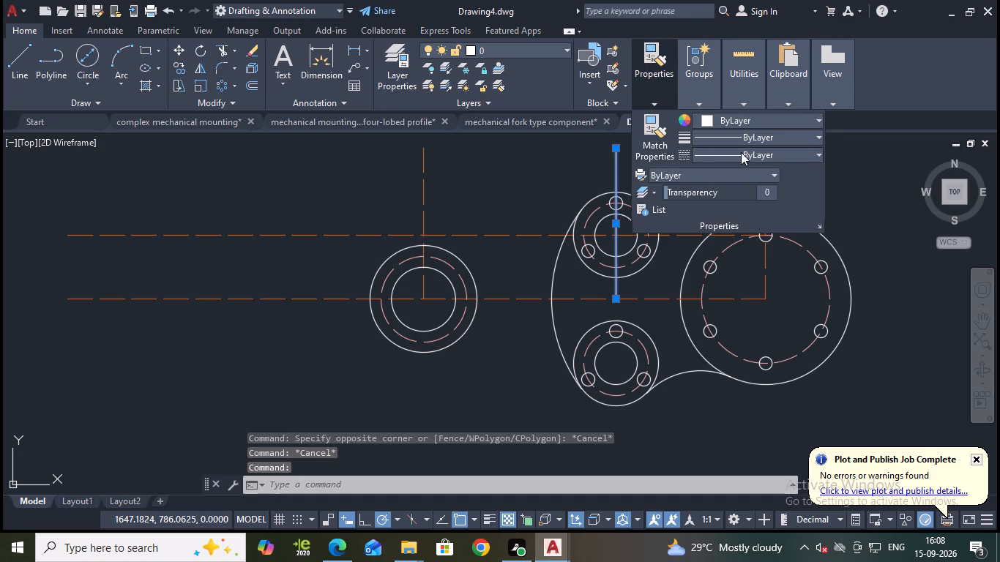
pyautogui.click(764, 207)
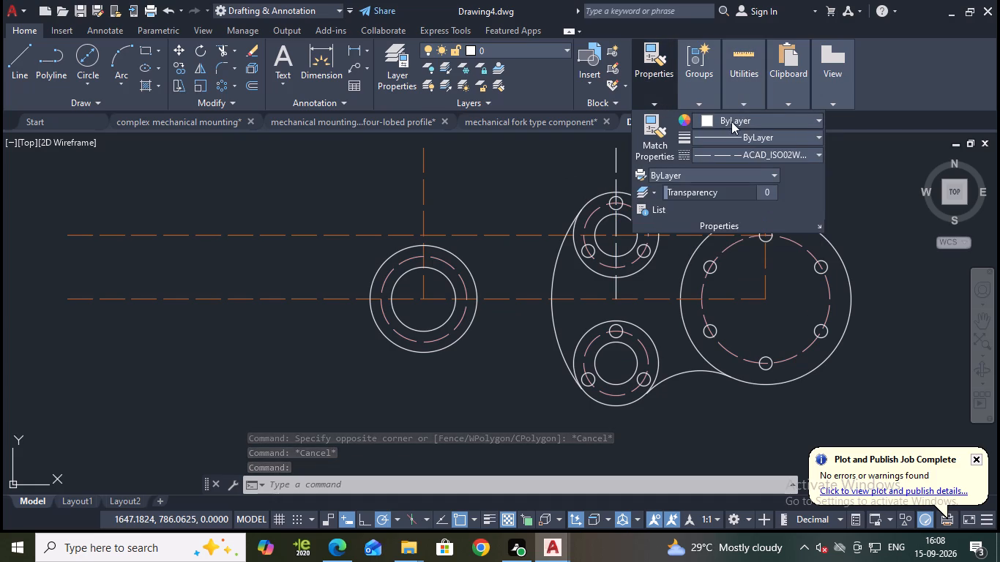
pyautogui.click(731, 121)
pyautogui.click(735, 193)
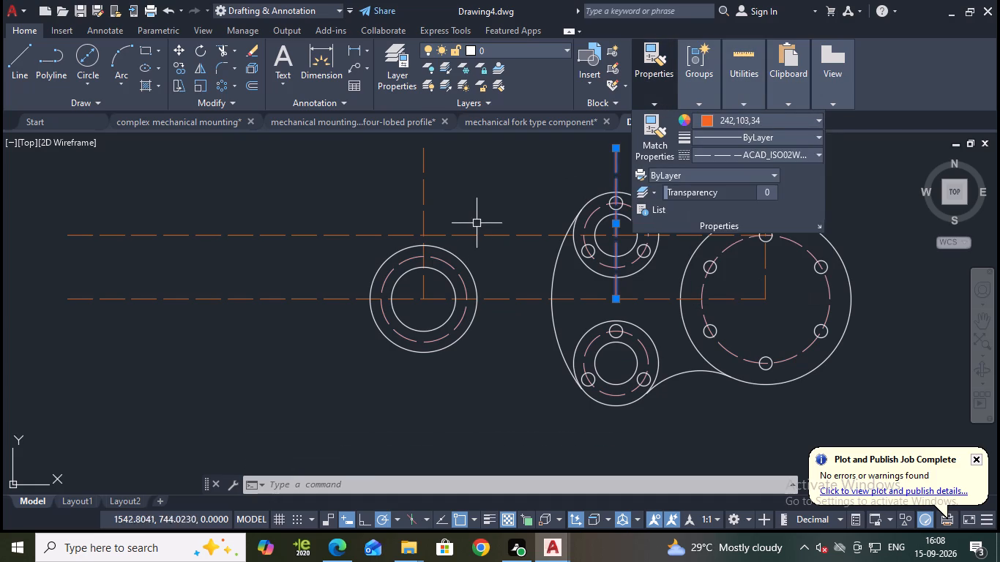
pyautogui.press('Escape')
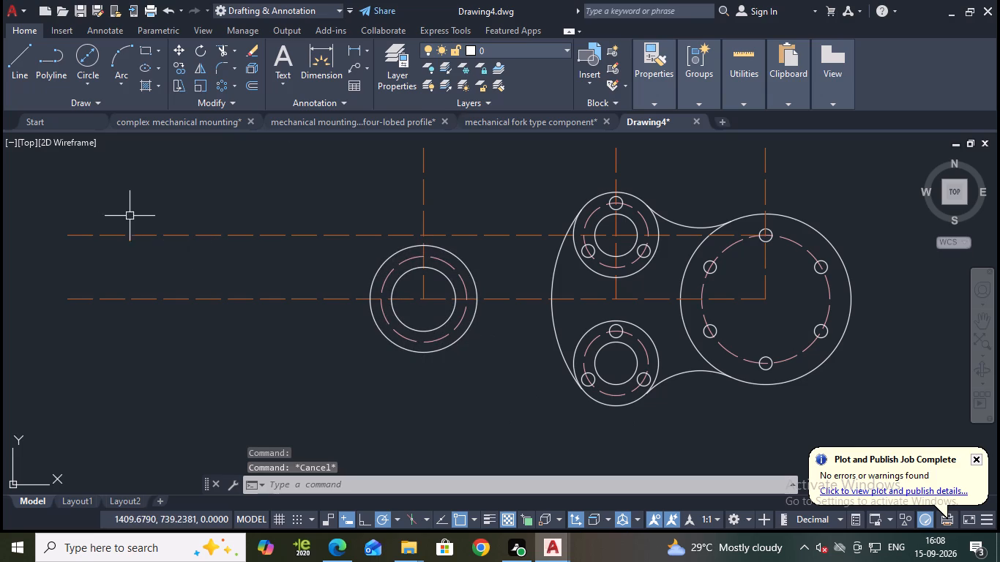
# Draw a line tangent to the top of the hub's outer circle and the top of the upper boss's outer circle.
pyautogui.click(18, 59)
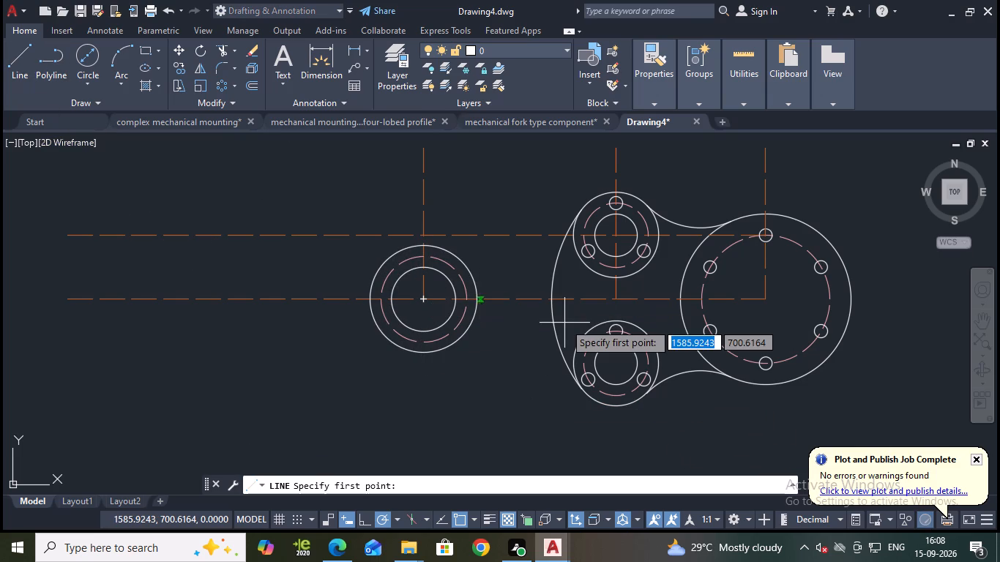
pyautogui.press('y')
pyautogui.press('BackSpace')
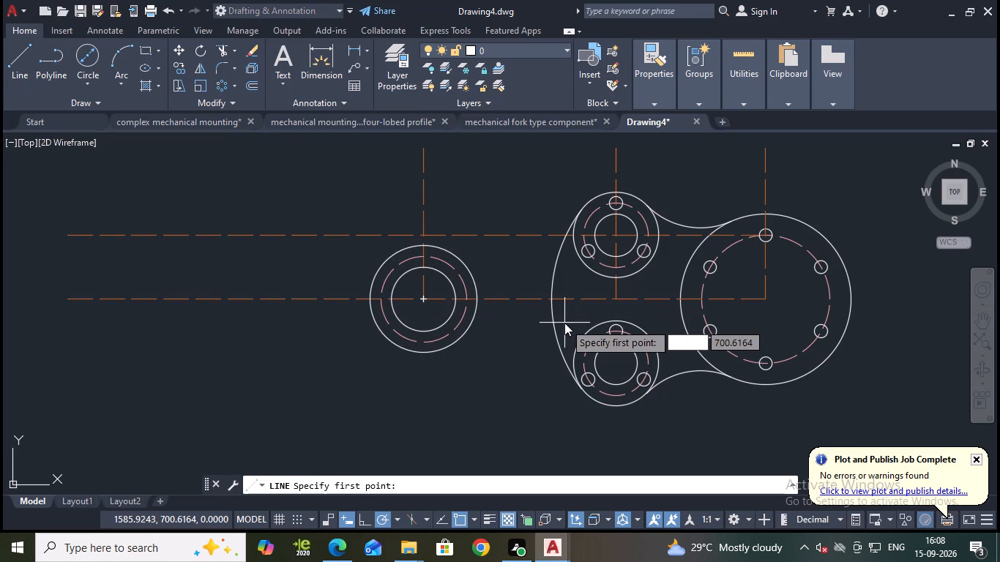
pyautogui.write('tan')
pyautogui.press('Return')
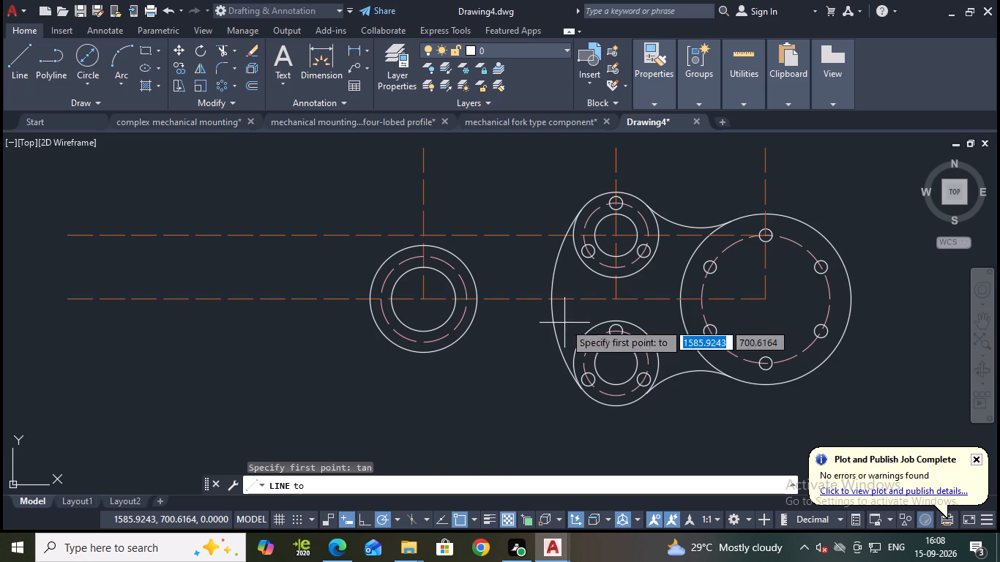
pyautogui.click(408, 244)
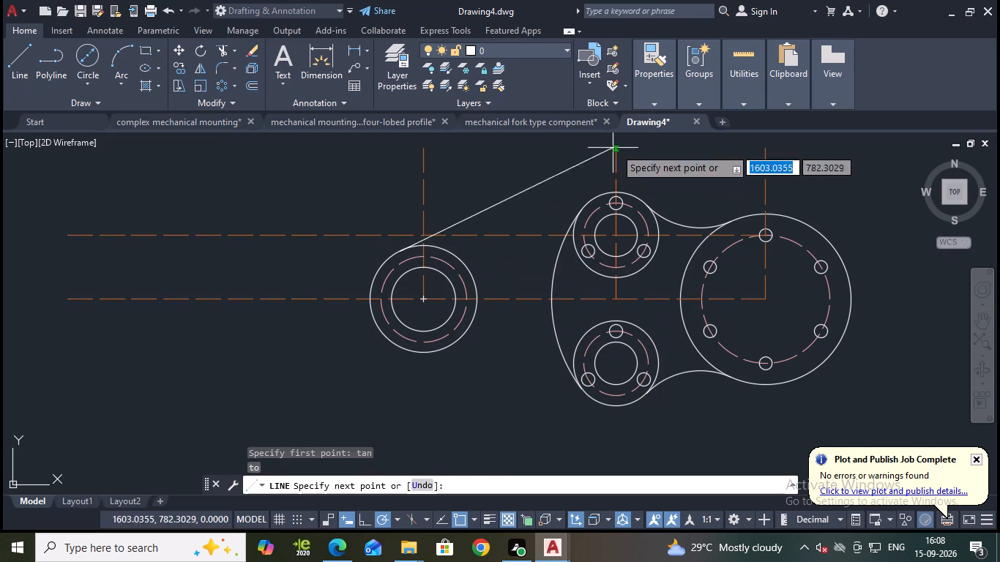
pyautogui.press('t')
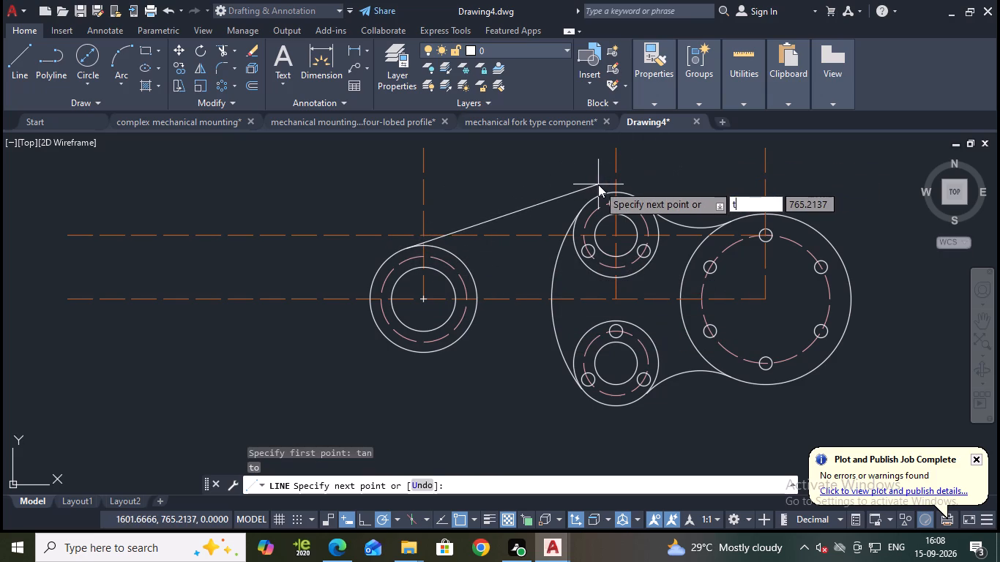
pyautogui.write('an')
pyautogui.press('Return')
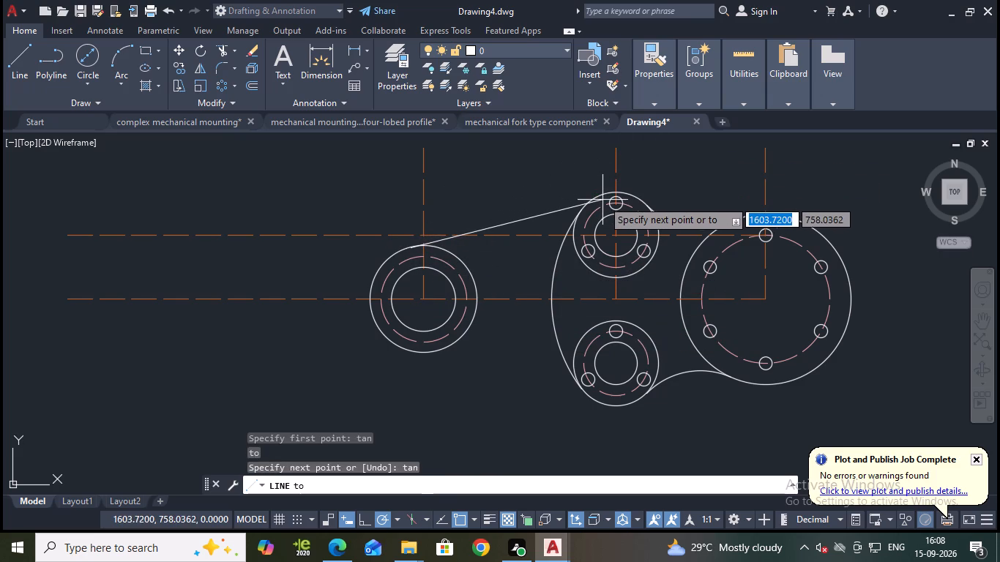
pyautogui.click(604, 196)
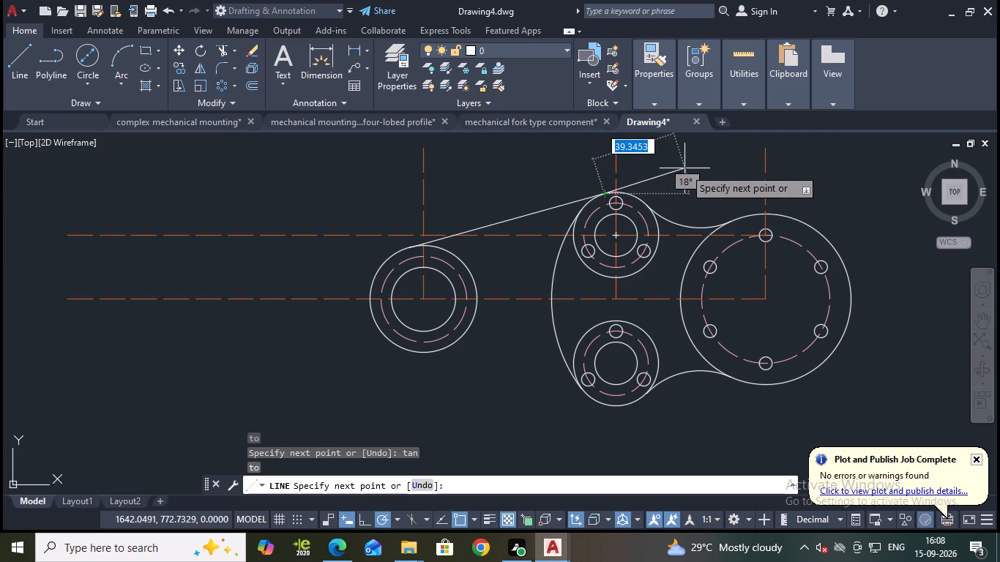
pyautogui.press('Escape')
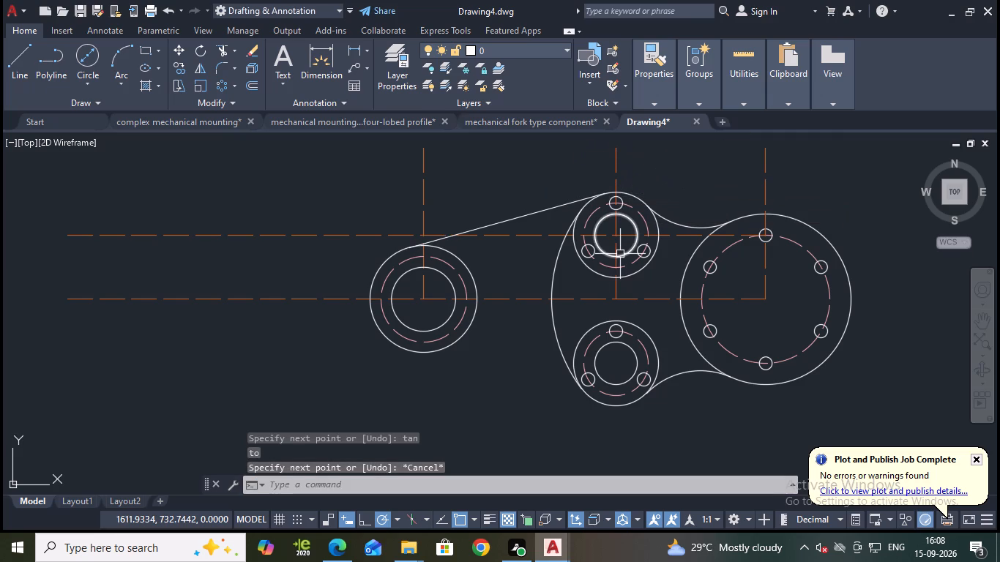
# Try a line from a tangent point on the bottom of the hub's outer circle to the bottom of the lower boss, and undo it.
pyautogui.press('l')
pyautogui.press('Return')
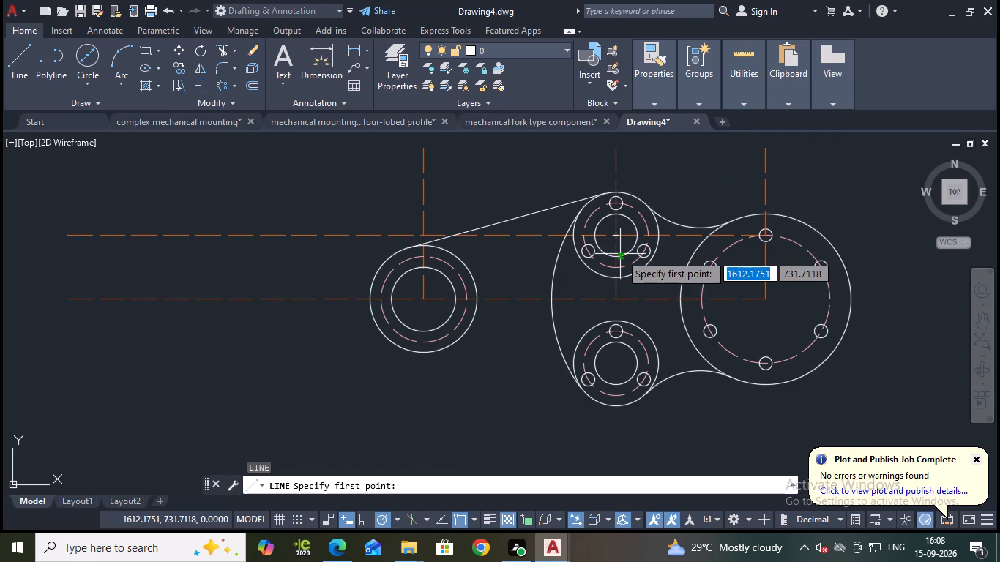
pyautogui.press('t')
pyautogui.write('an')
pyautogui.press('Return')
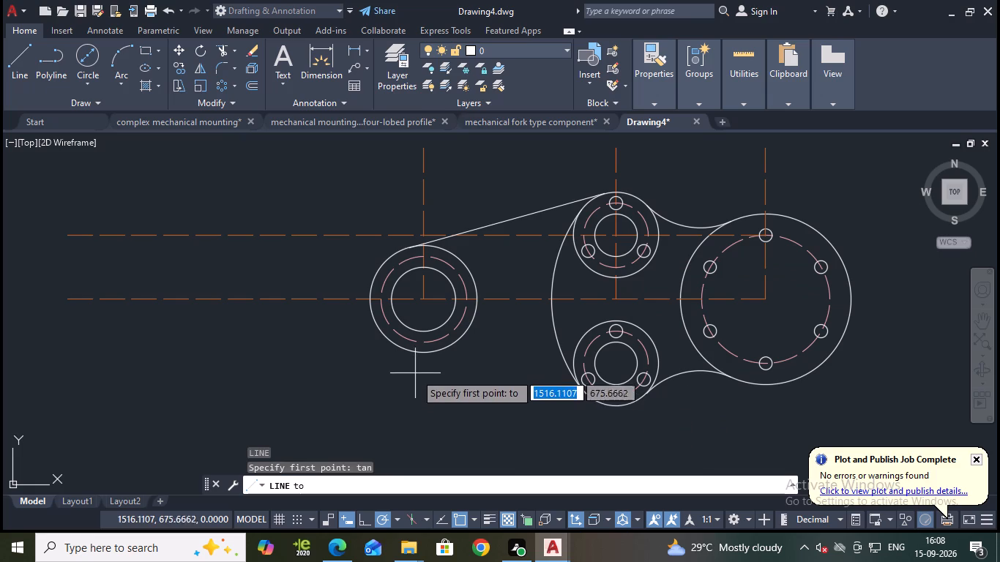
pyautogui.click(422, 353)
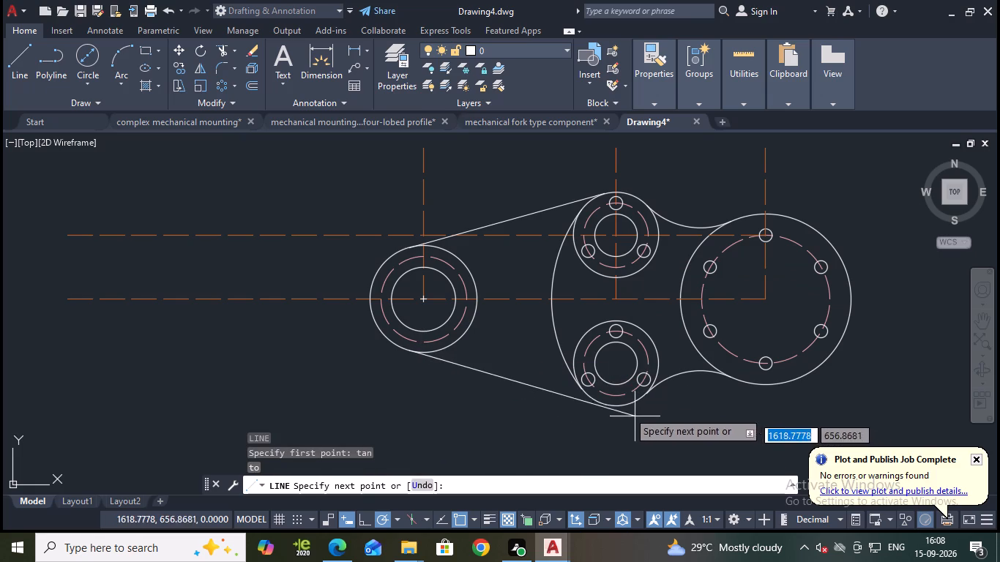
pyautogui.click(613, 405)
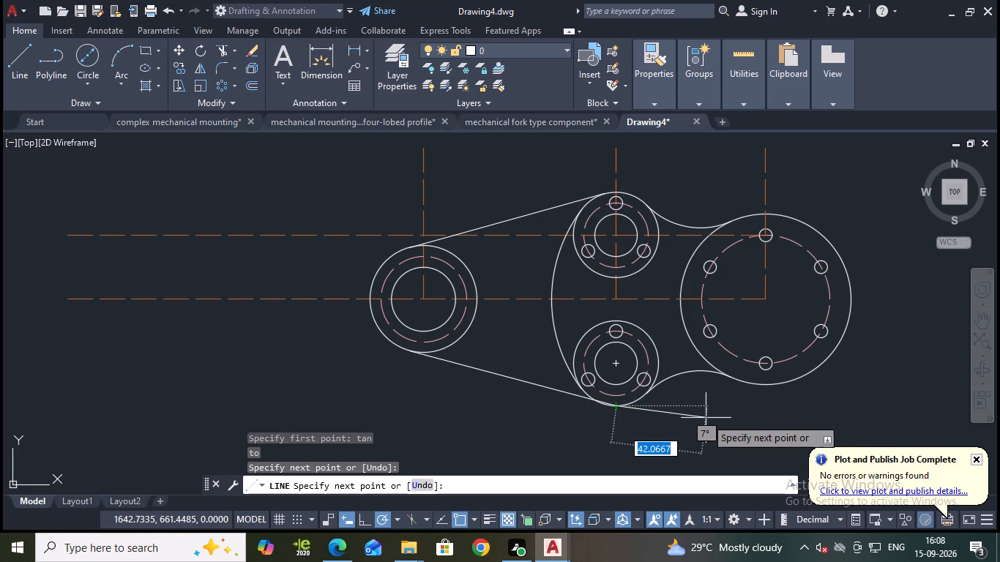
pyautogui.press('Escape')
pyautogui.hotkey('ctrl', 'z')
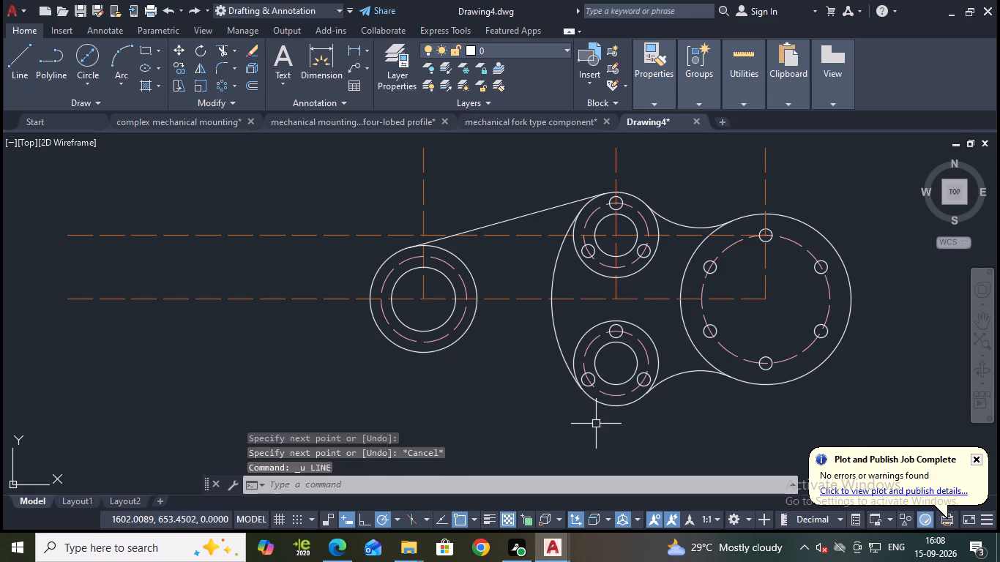
# Draw a line tangent to the bottom of the lower boss's outer circle and the bottom of the hub's outer circle.
pyautogui.press('l')
pyautogui.press('Return')
pyautogui.press('y')
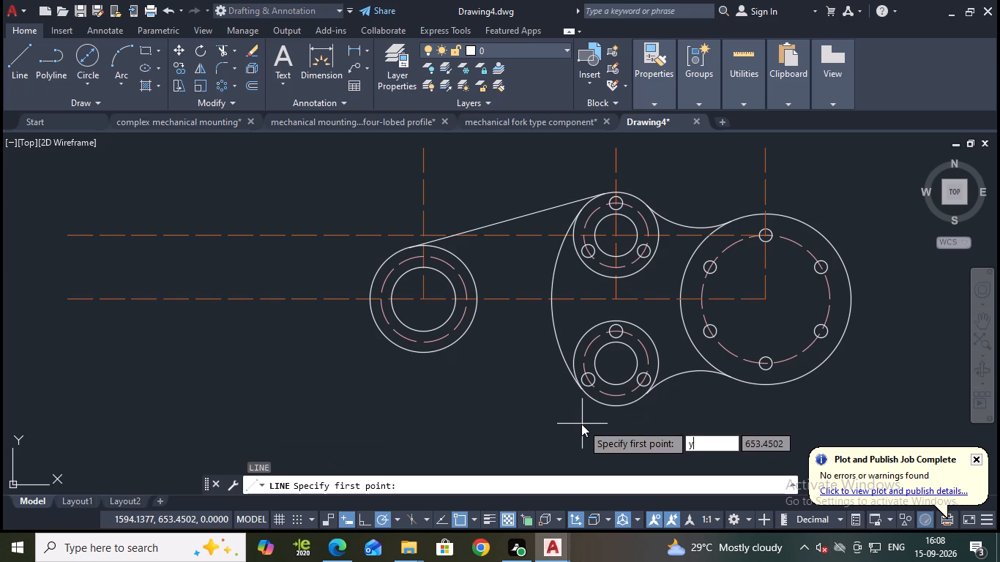
pyautogui.press('BackSpace')
pyautogui.press('t')
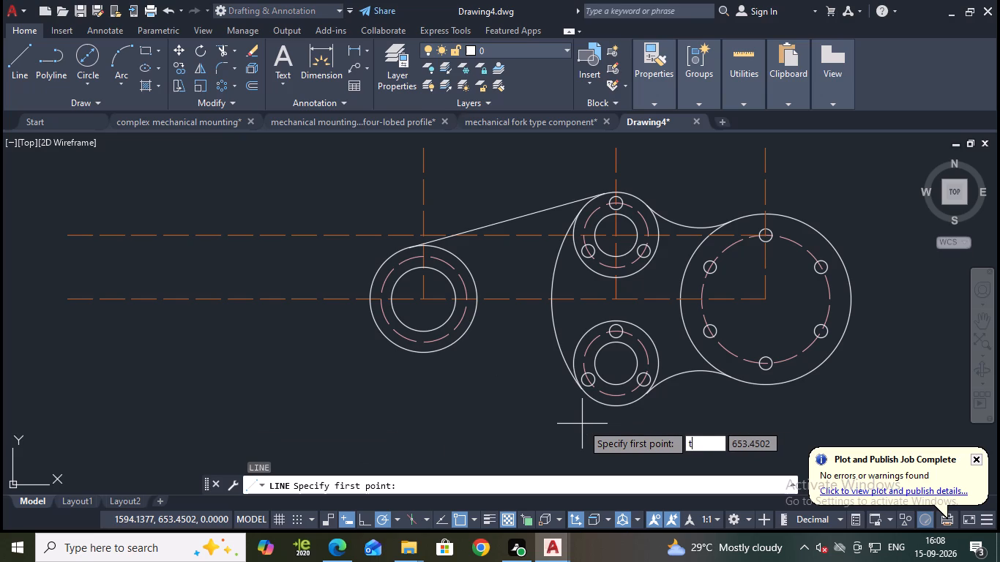
pyautogui.write('an')
pyautogui.press('Return')
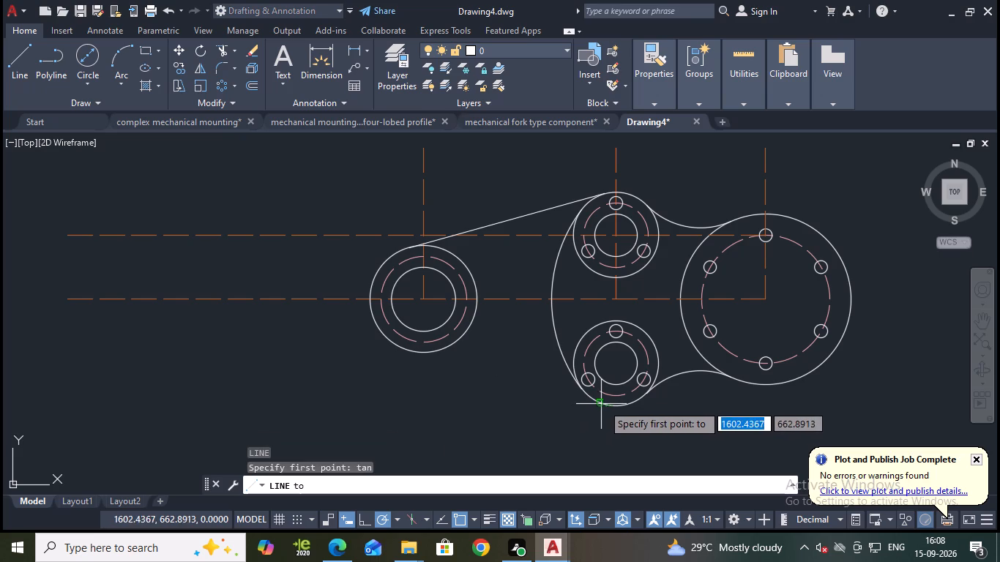
pyautogui.click(606, 407)
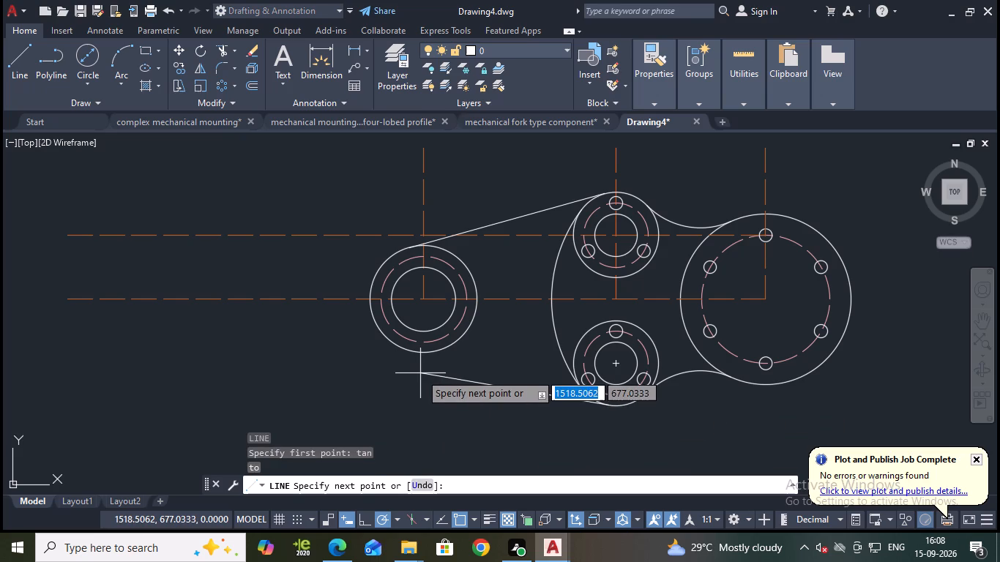
pyautogui.write('tan')
pyautogui.press('Return')
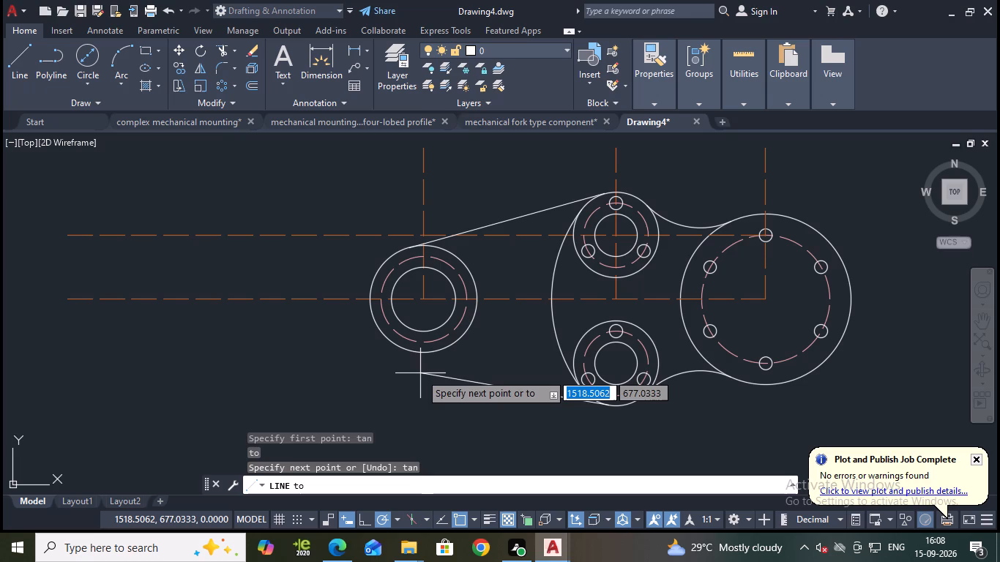
pyautogui.click(413, 352)
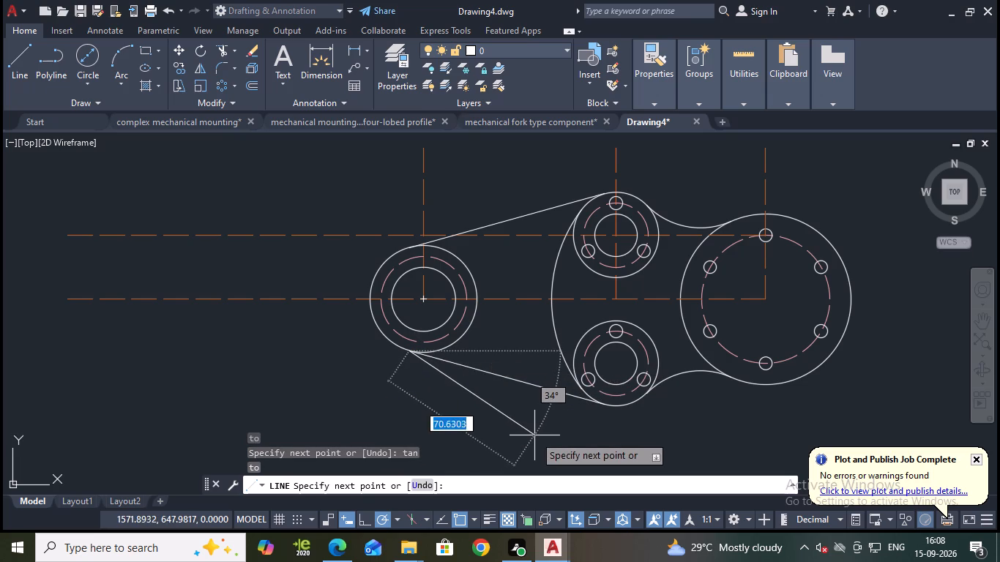
pyautogui.press('Escape')
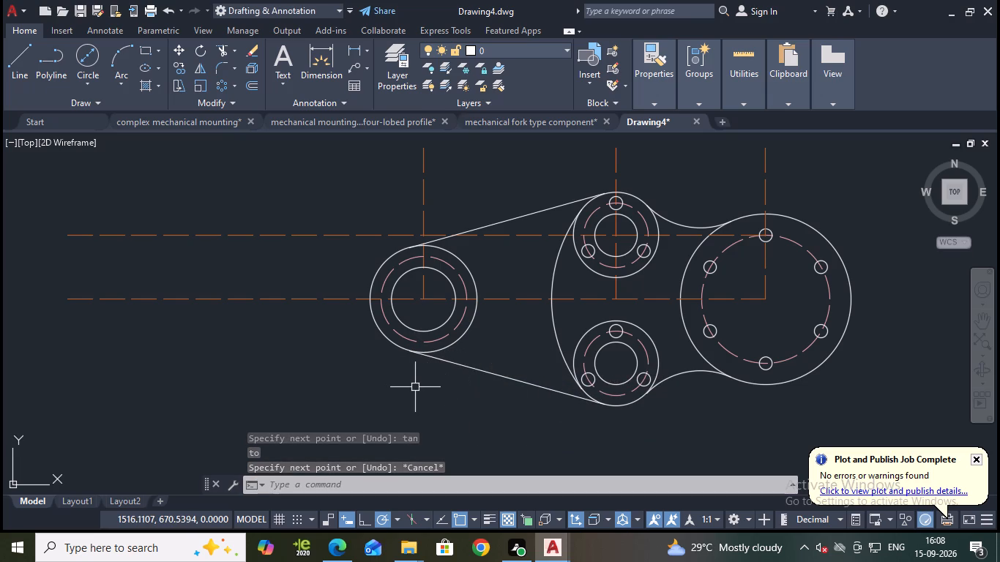
# Offset the horizontal centre line through the hub and flange by 15 above and 15 below.
pyautogui.moveTo(495, 335); pyautogui.dragTo(504, 348, button='middle')
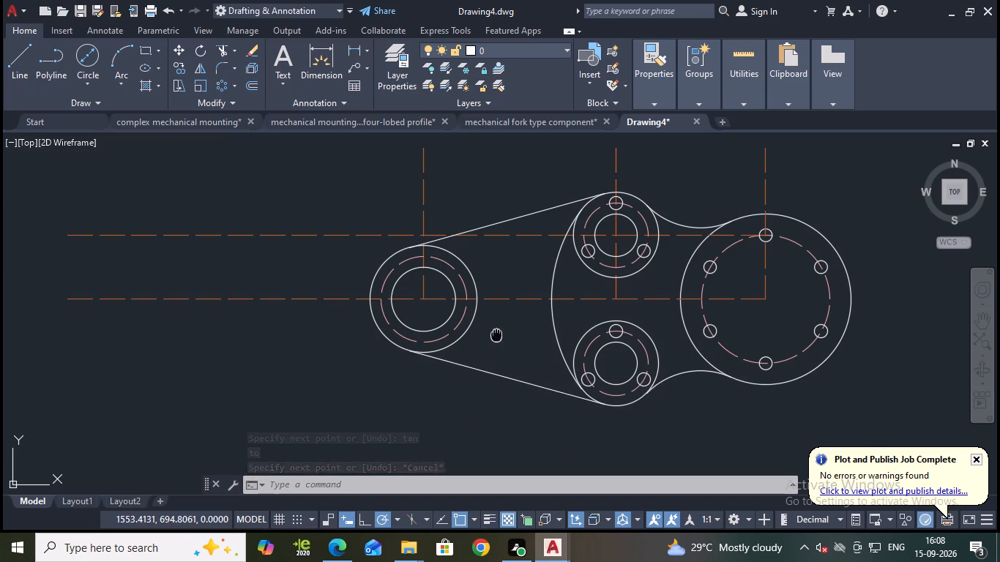
pyautogui.moveTo(504, 348); pyautogui.dragTo(512, 381, button='middle')
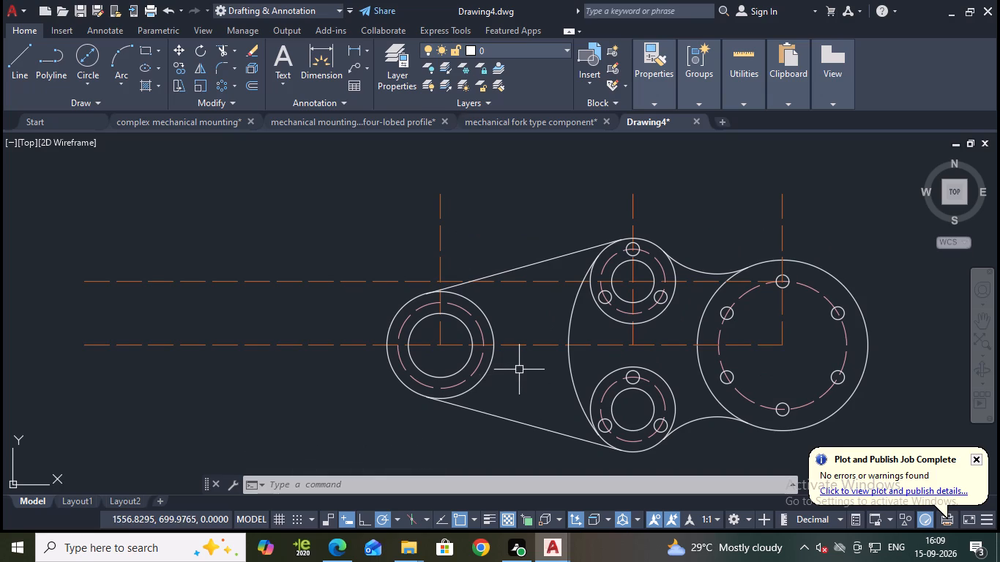
pyautogui.press('o')
pyautogui.press('Return')
pyautogui.press('Return')
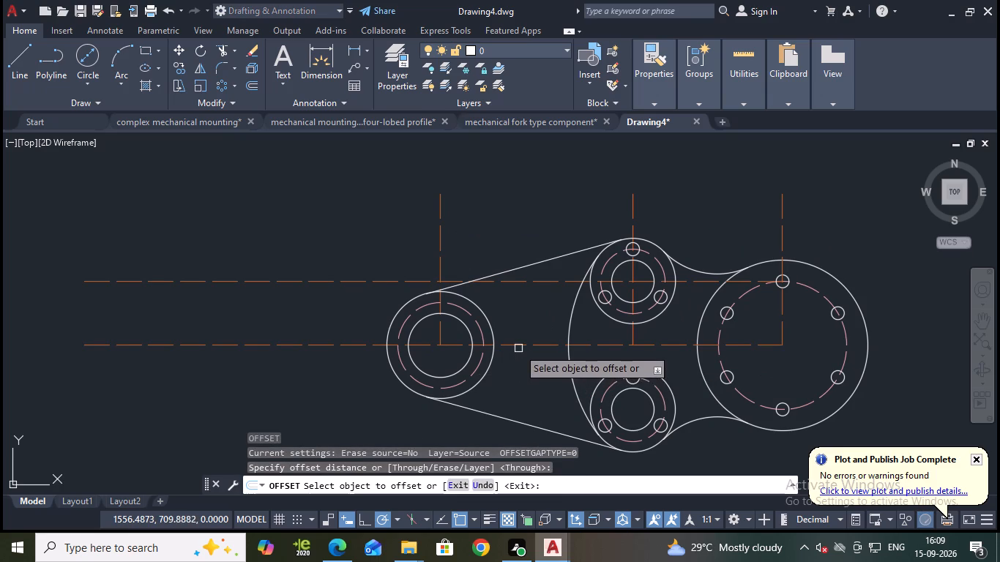
pyautogui.click(518, 348)
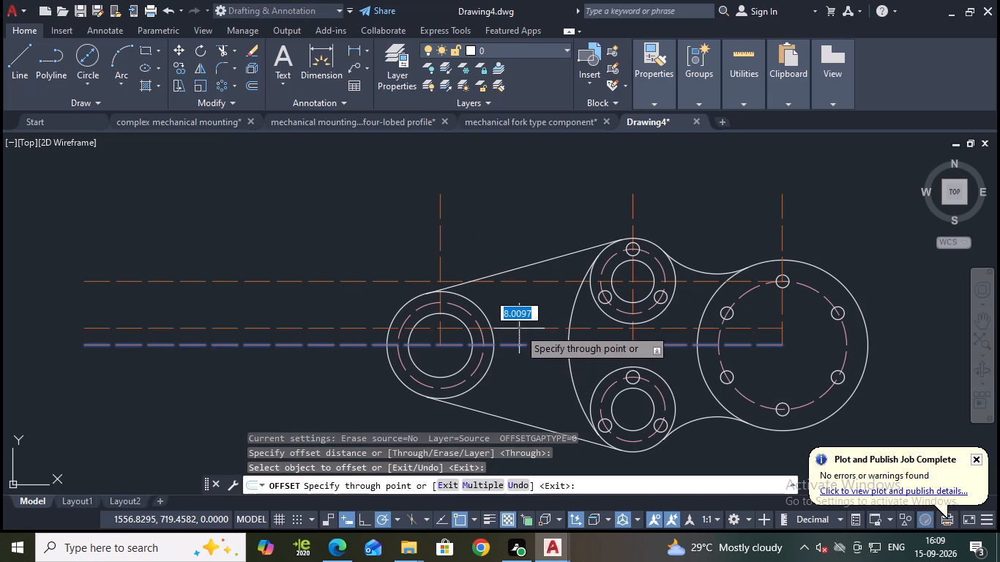
pyautogui.write('15')
pyautogui.press('Return')
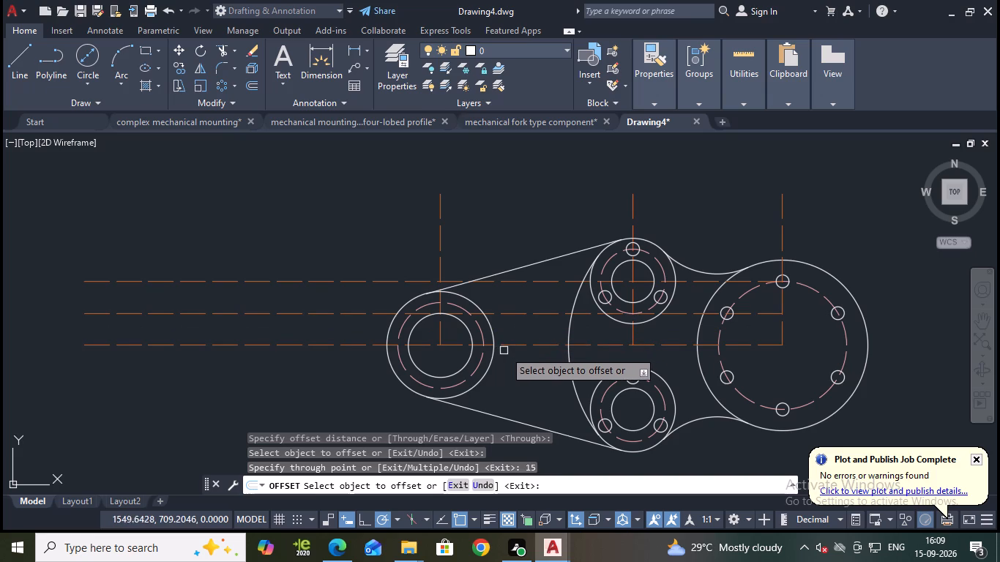
pyautogui.click(516, 345)
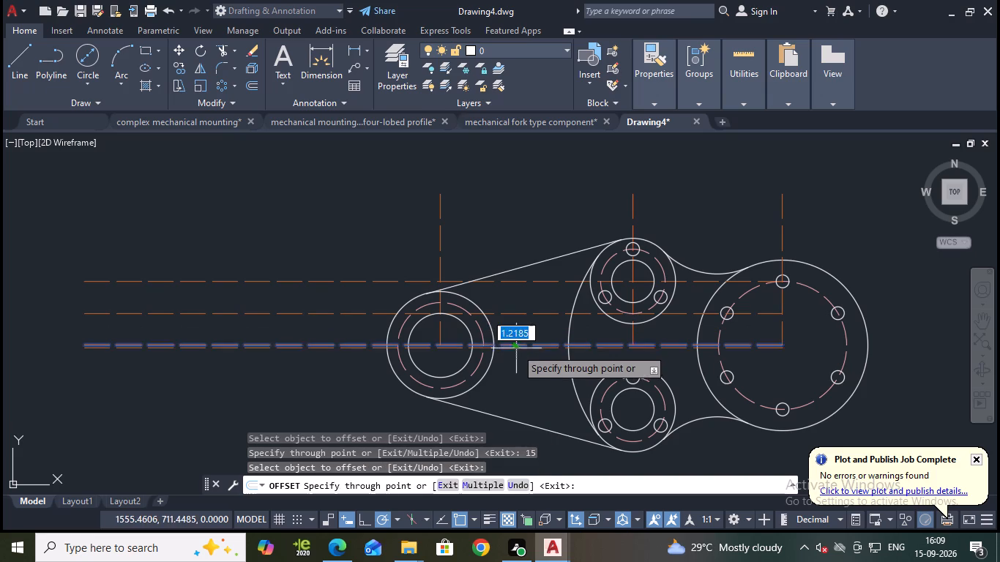
pyautogui.write('15')
pyautogui.press('Return')
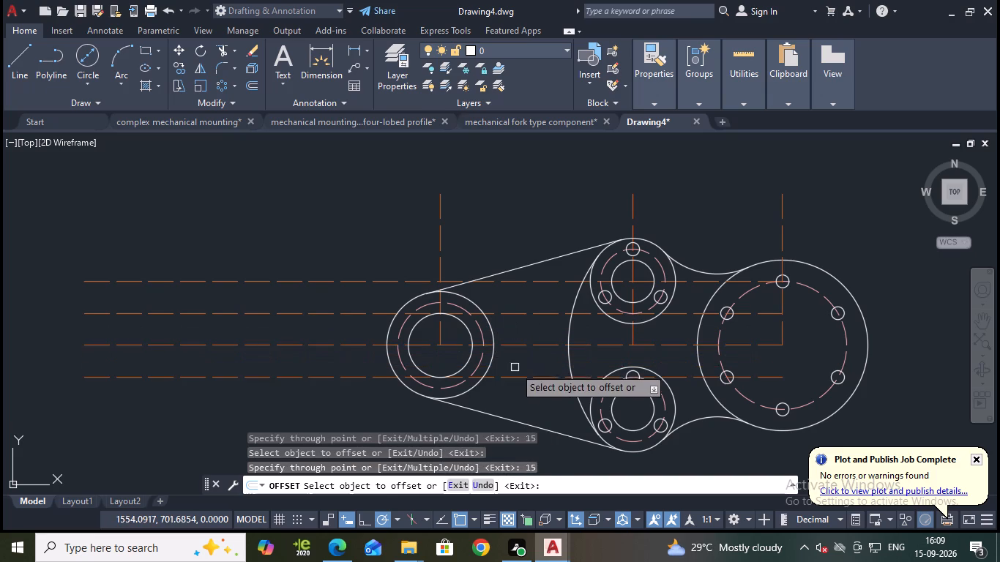
pyautogui.press('Escape')
# Set the linetype and colour of the two new offset lines to ByLayer.
pyautogui.click(535, 376)
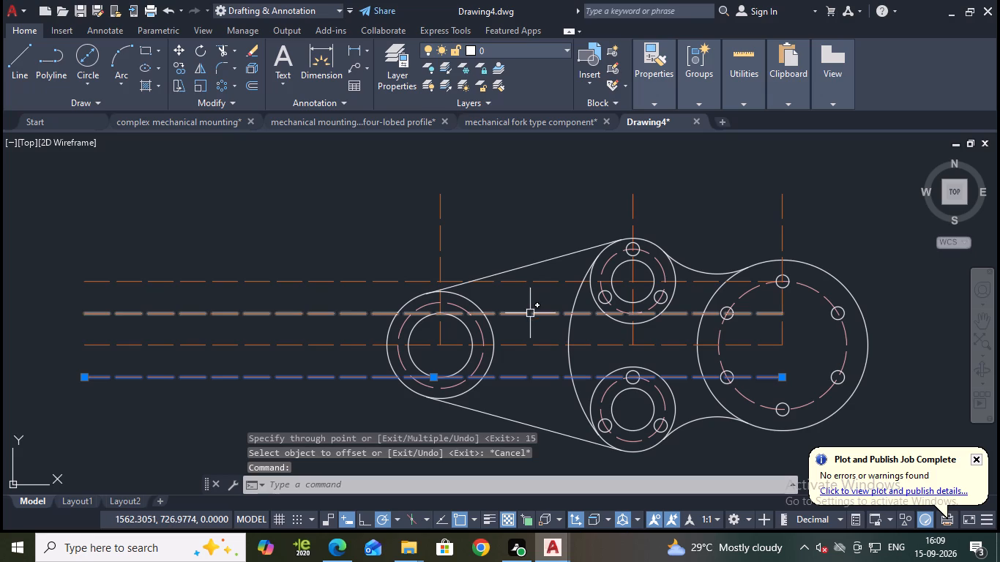
pyautogui.click(530, 313)
pyautogui.click(662, 106)
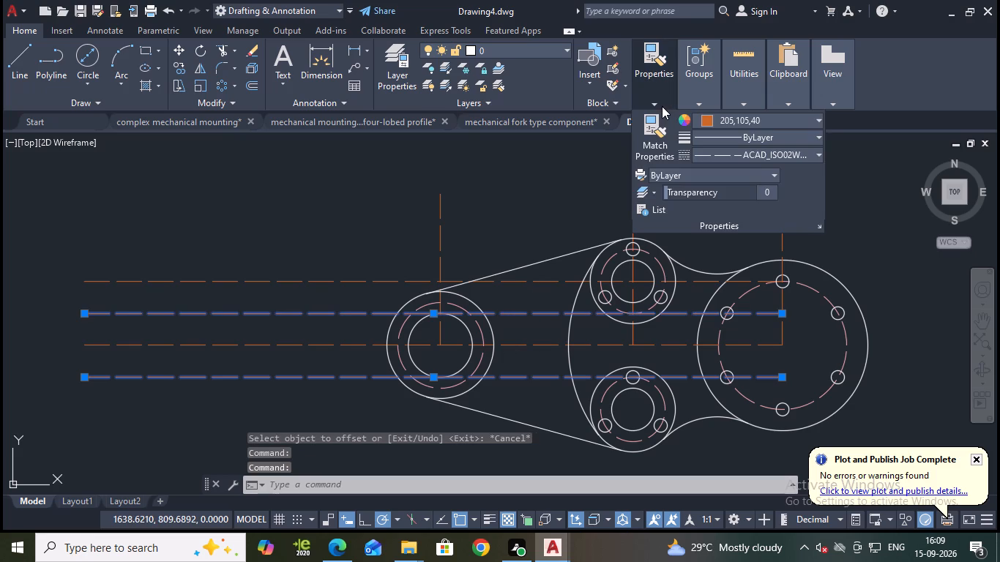
pyautogui.click(770, 162)
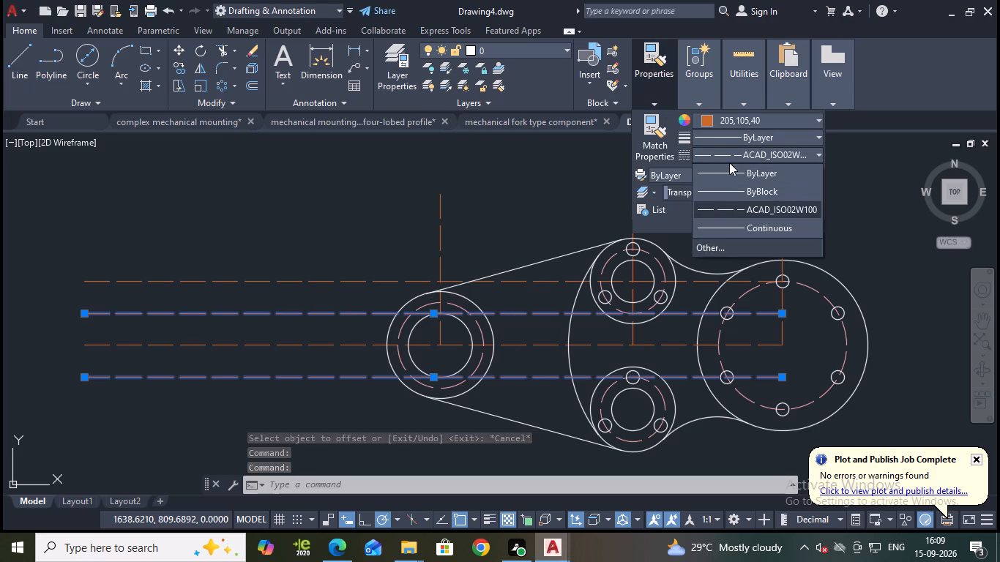
pyautogui.click(738, 168)
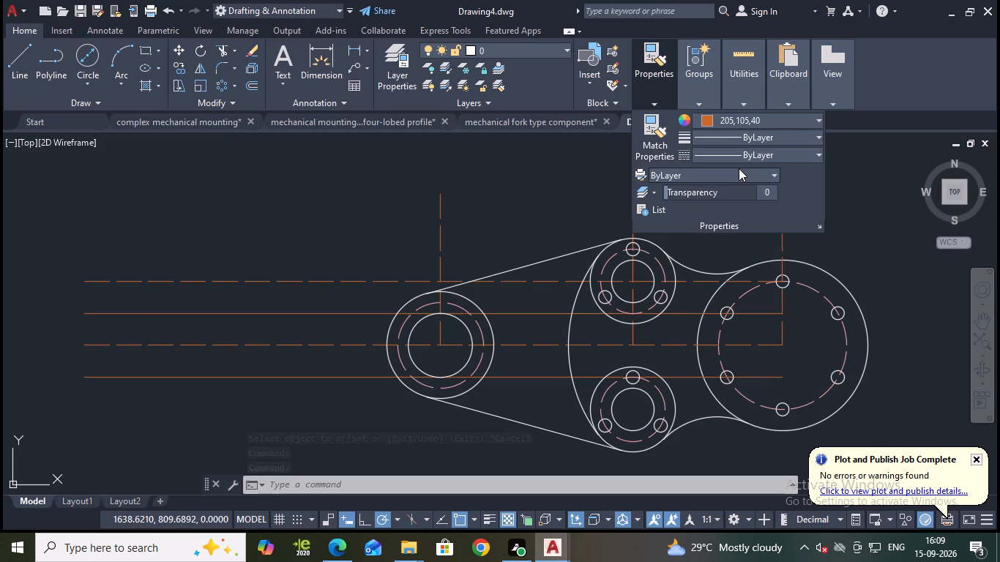
pyautogui.click(732, 117)
pyautogui.click(724, 134)
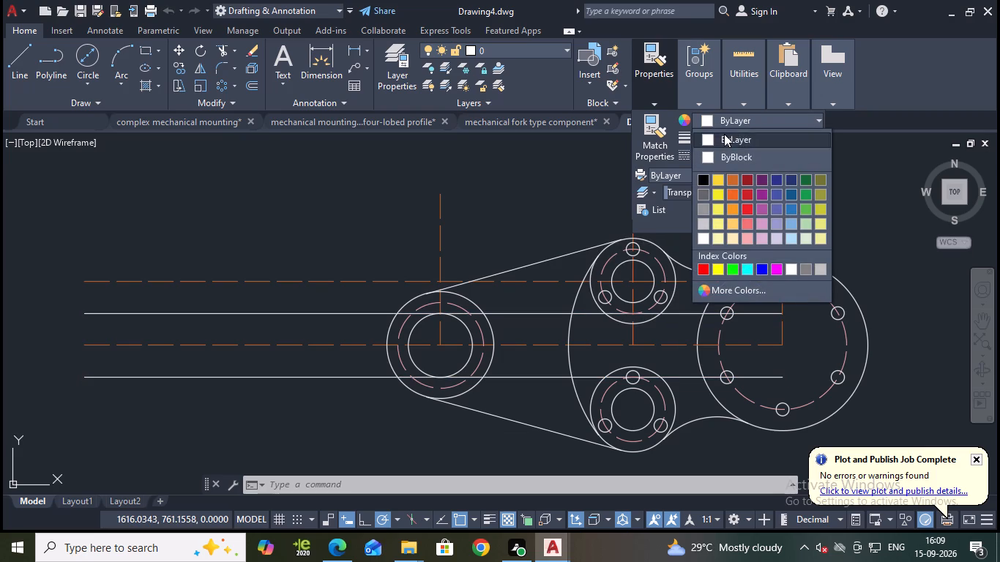
pyautogui.press('Escape')
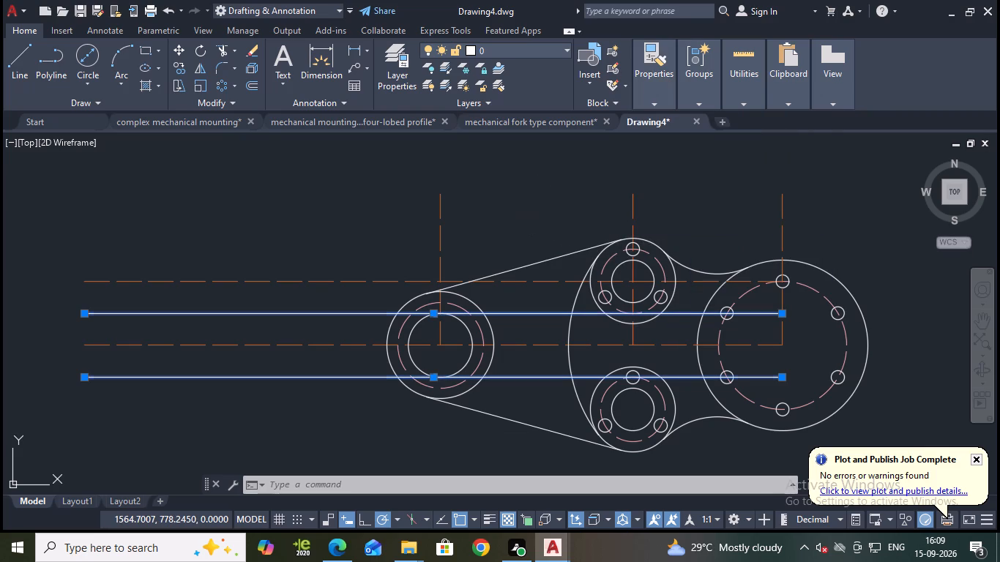
# Trim both offset lines where they extend beyond the hub's far side and where they reach the hub's outer circle on the boss side.
pyautogui.write('tr')
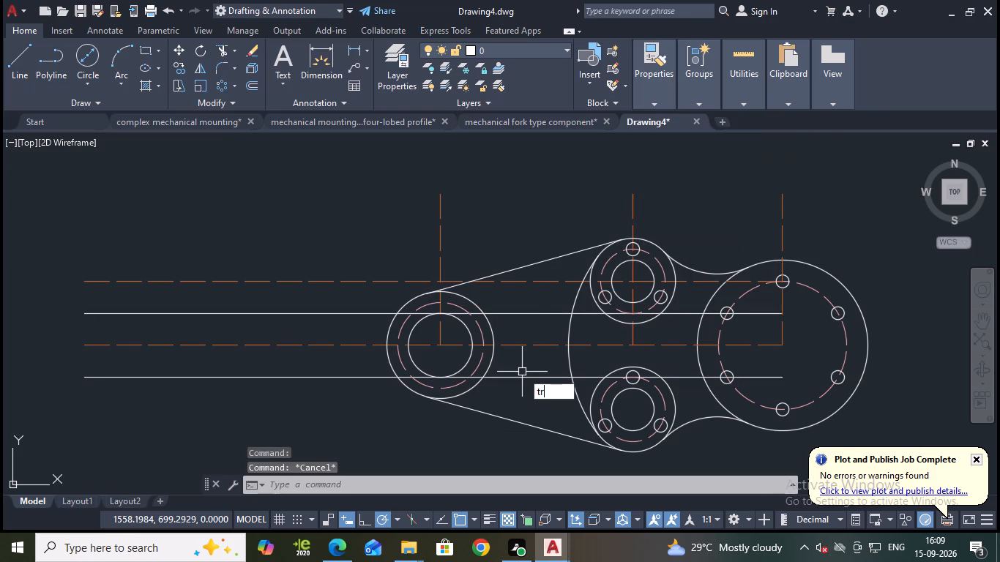
pyautogui.press('Return')
pyautogui.click(373, 373)
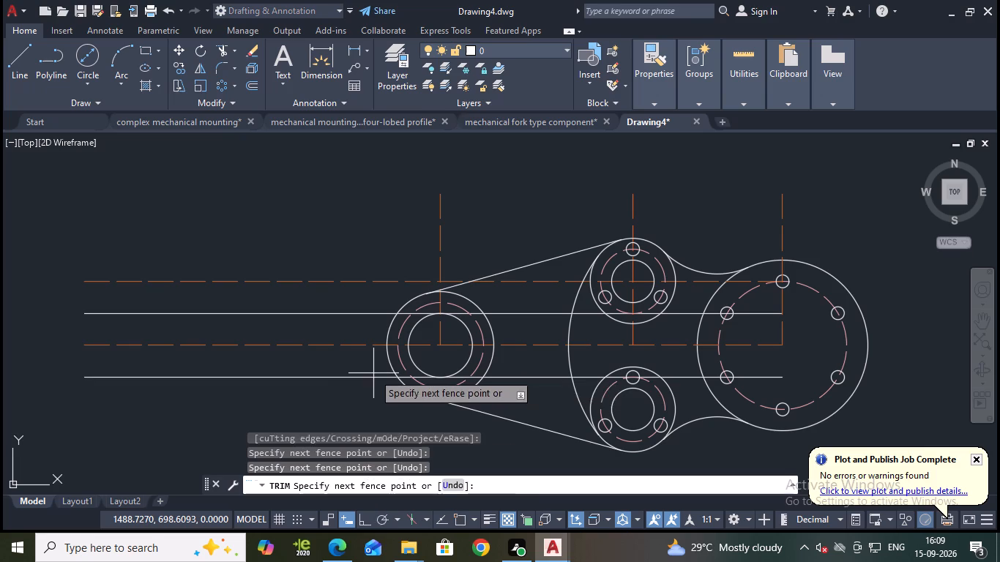
pyautogui.click(372, 375)
pyautogui.click(372, 375)
pyautogui.click(381, 315)
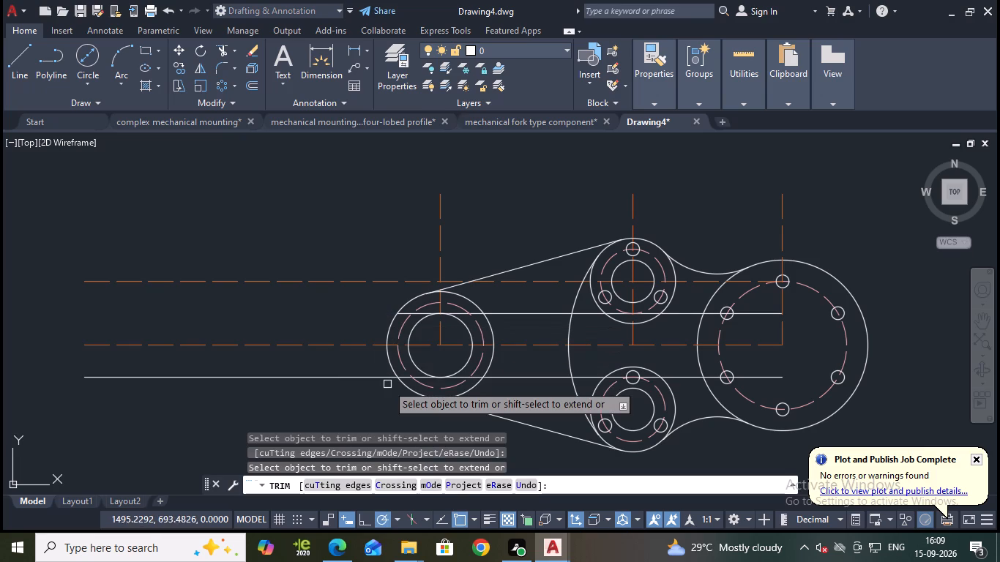
pyautogui.click(380, 378)
pyautogui.scroll(2, 414, 339)
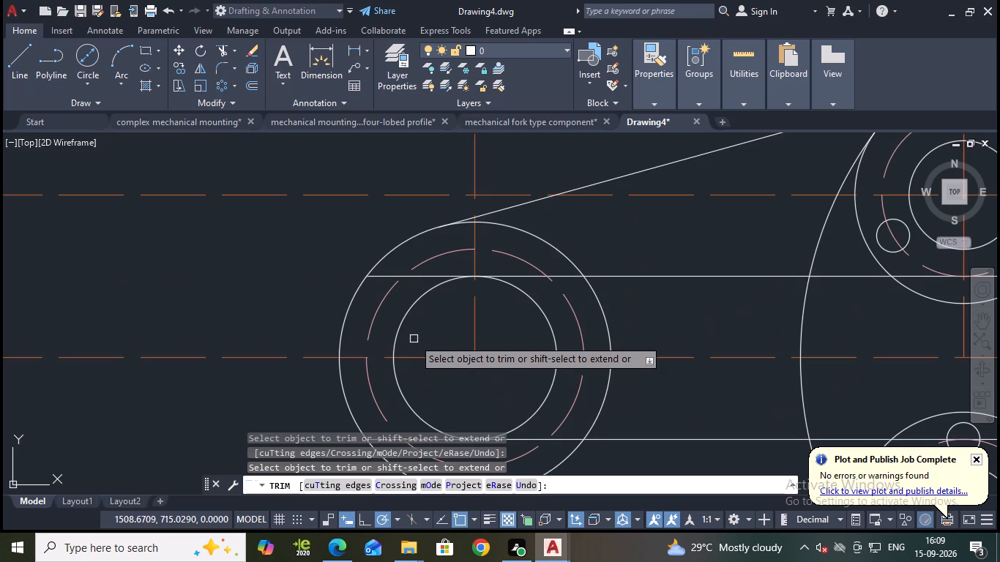
pyautogui.click(568, 277)
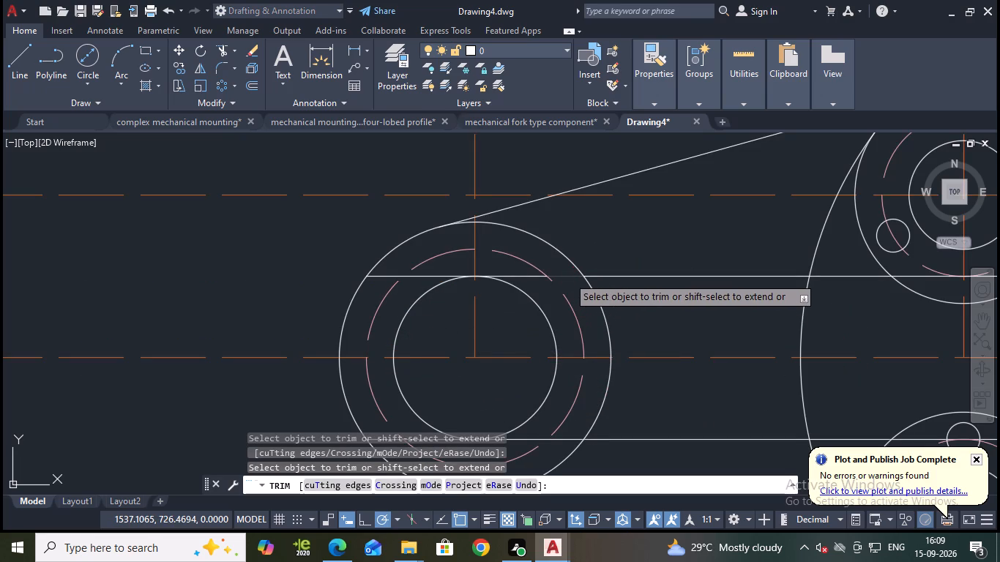
pyautogui.click(565, 442)
# Trim the sections of both offset lines between the large connecting arc and the bosses' outer circles.
pyautogui.scroll(-2, 610, 404)
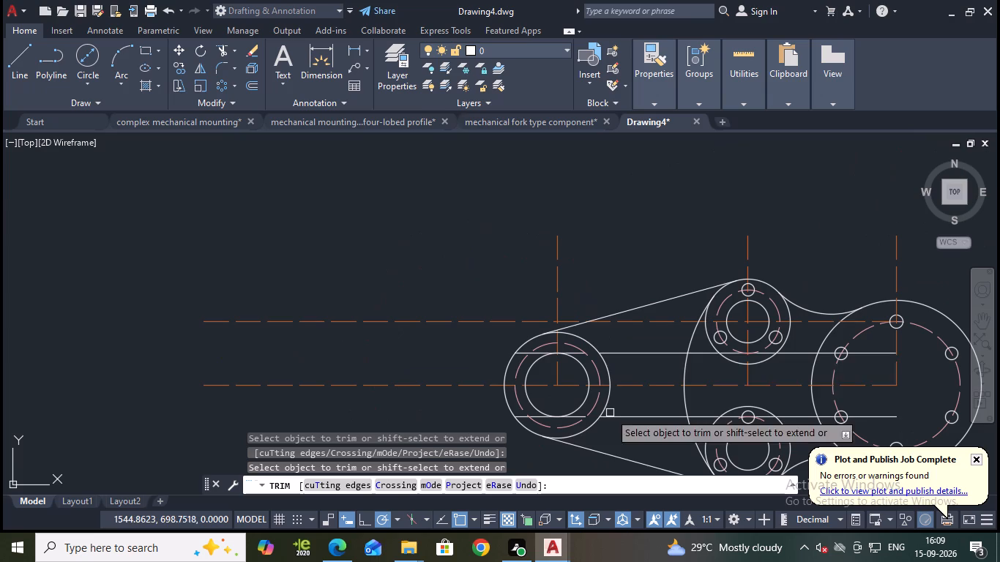
pyautogui.click(701, 348)
pyautogui.click(704, 350)
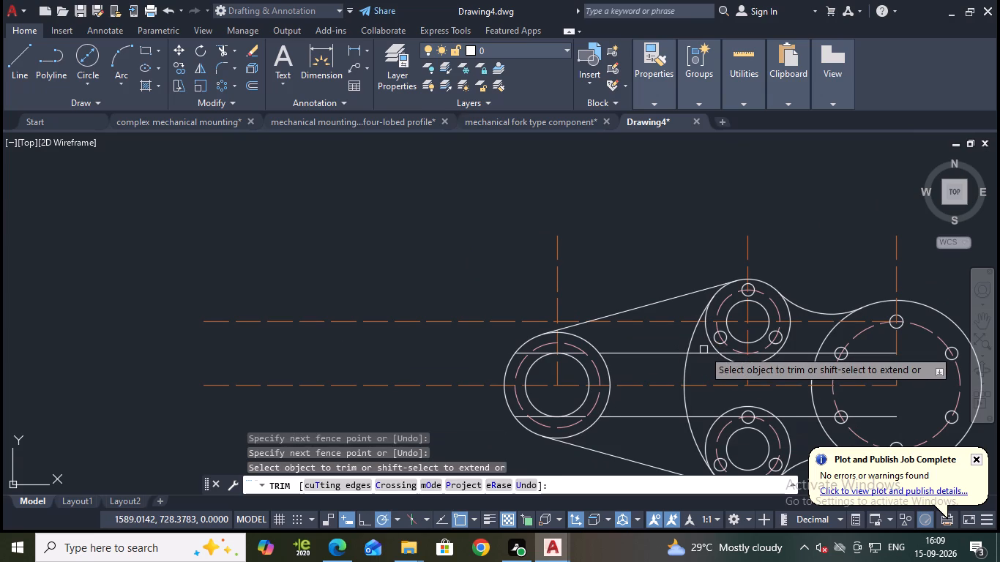
pyautogui.click(694, 351)
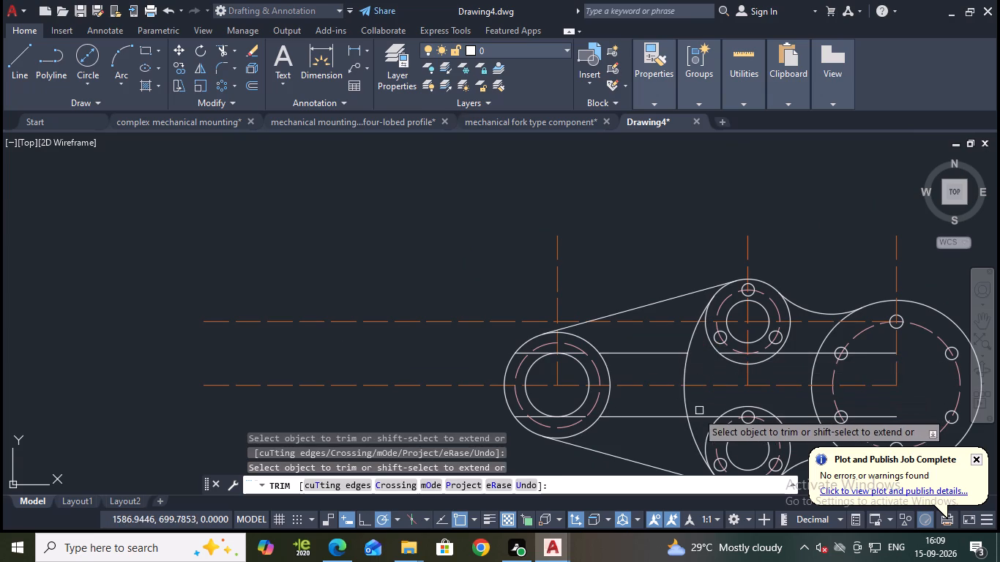
pyautogui.click(694, 415)
pyautogui.press('Escape')
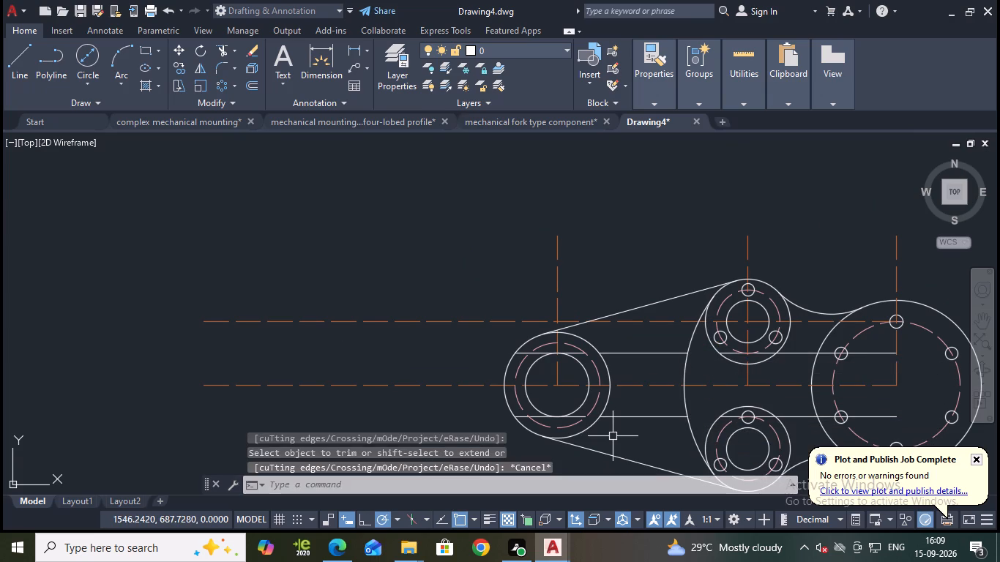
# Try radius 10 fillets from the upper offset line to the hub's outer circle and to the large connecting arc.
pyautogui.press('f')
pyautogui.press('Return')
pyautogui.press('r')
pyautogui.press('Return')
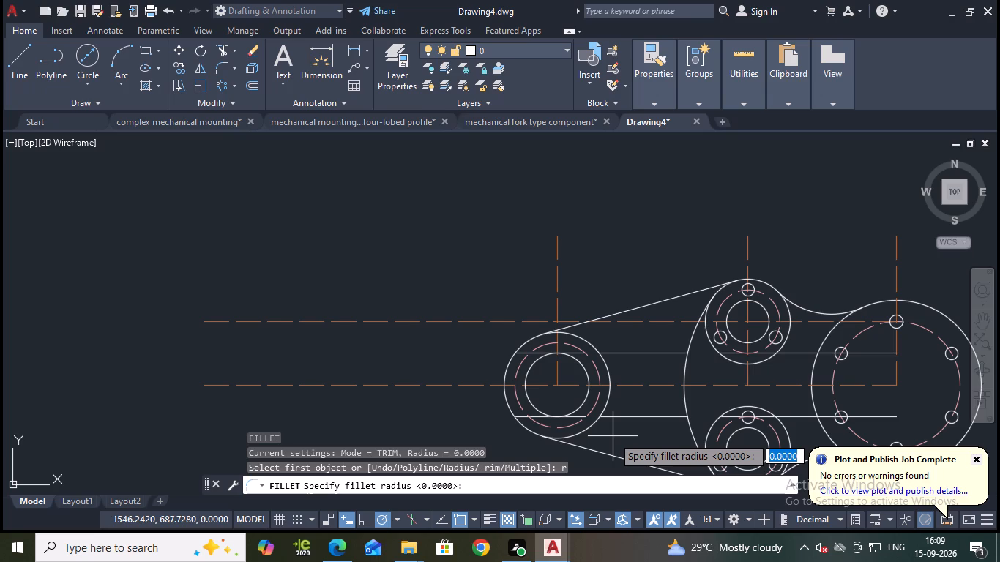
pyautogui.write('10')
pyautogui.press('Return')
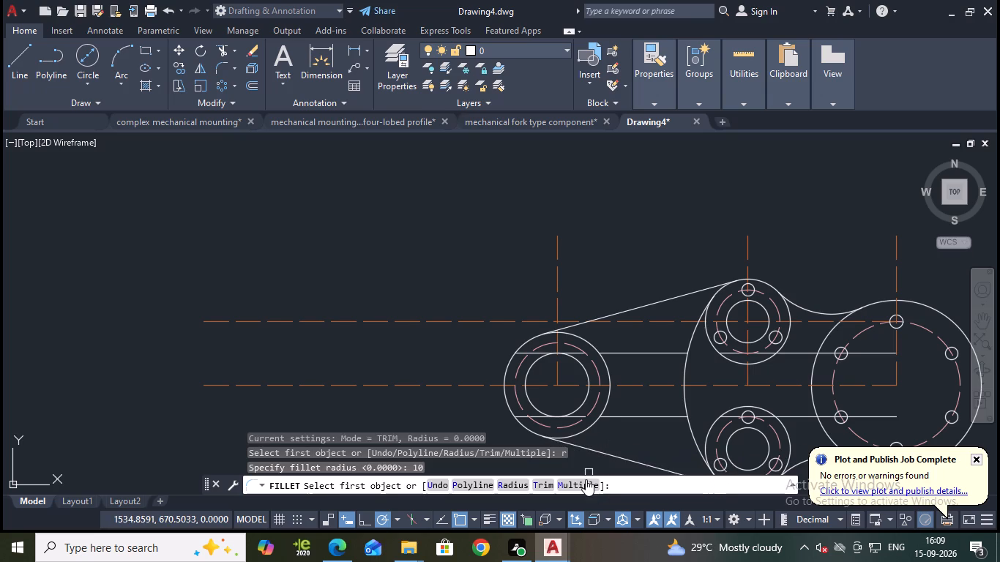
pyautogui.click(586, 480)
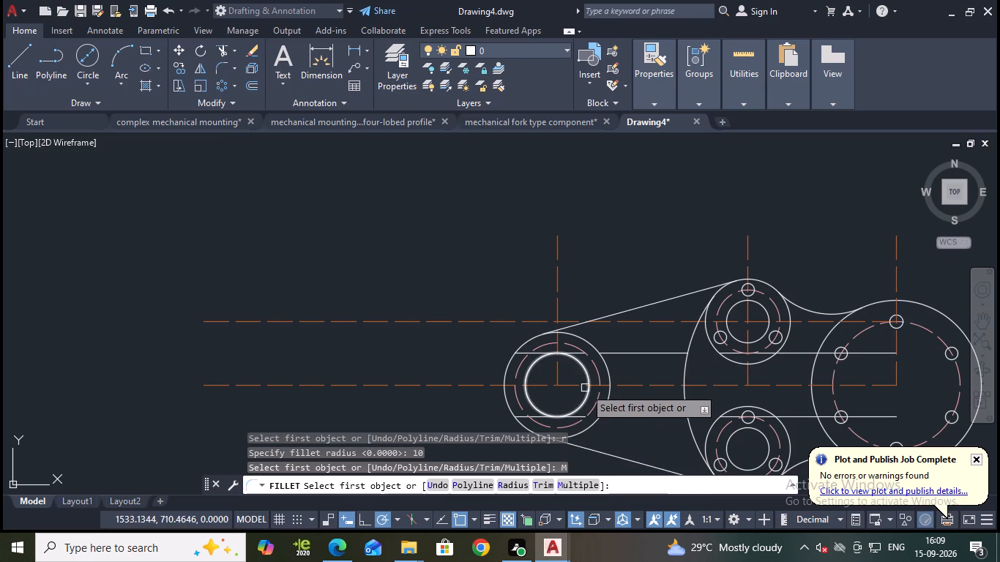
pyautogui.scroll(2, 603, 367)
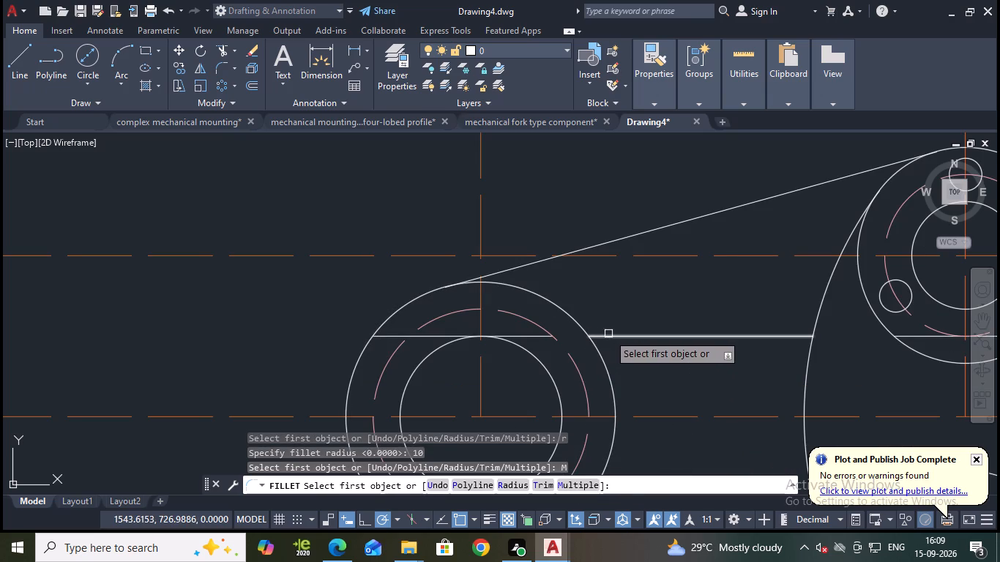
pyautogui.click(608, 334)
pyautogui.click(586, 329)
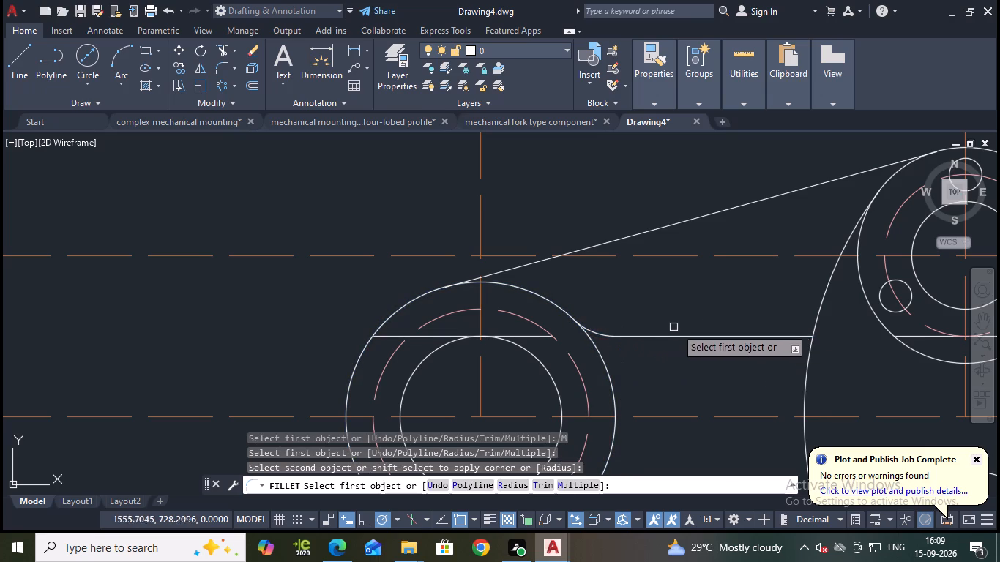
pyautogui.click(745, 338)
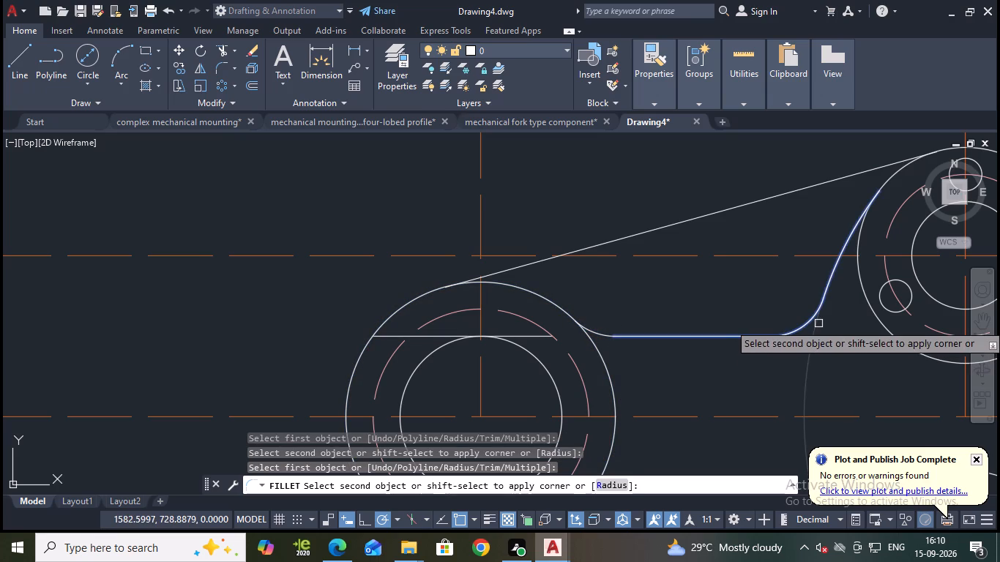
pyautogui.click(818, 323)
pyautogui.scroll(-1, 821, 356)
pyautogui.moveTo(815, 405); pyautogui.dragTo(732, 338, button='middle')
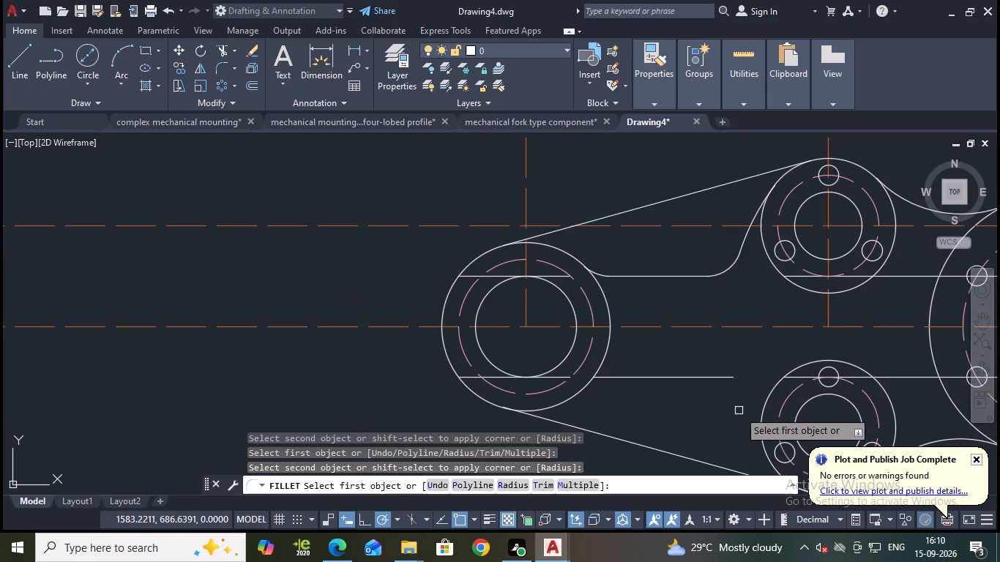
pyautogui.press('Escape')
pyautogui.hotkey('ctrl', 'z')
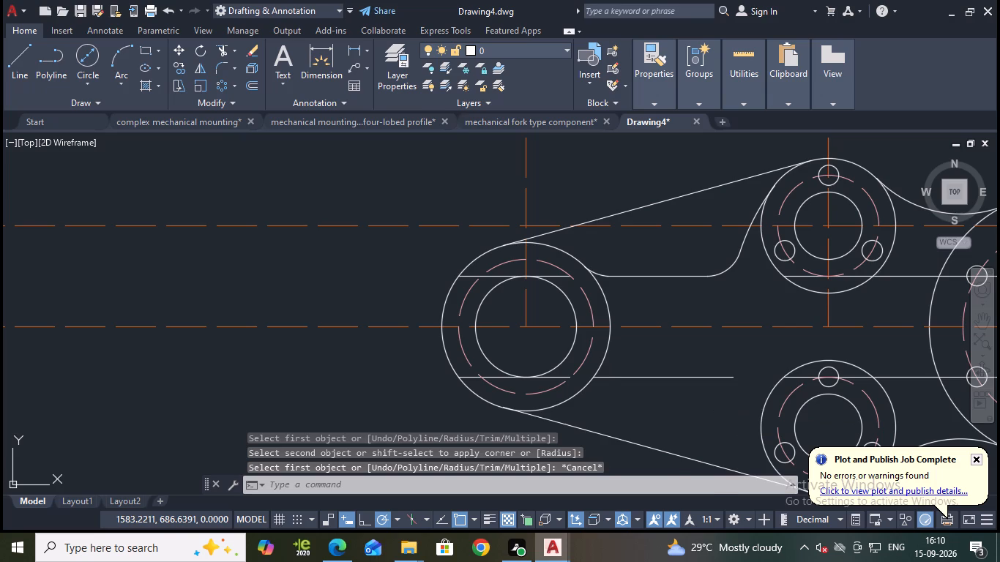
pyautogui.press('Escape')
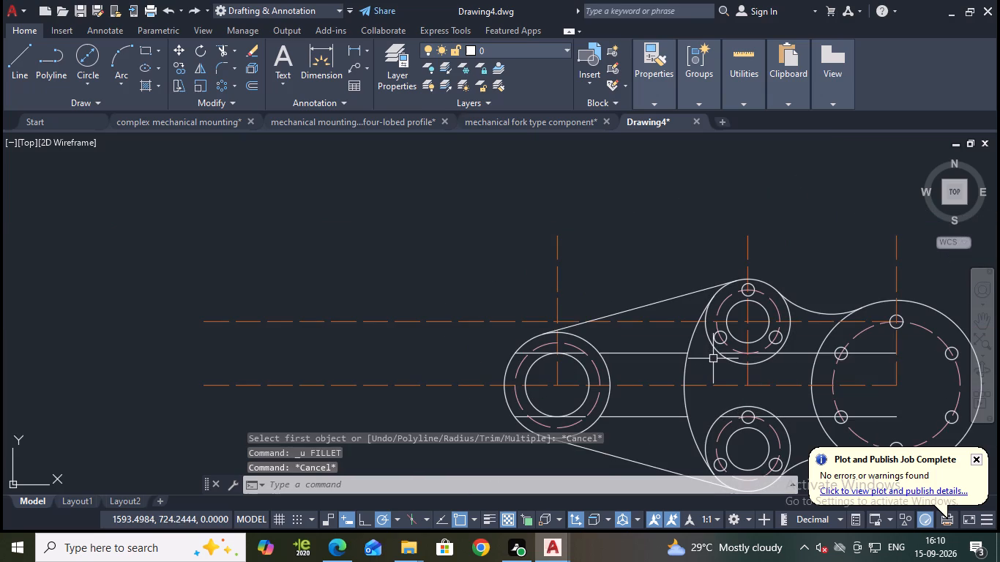
# Trim away the section of the large connecting arc that lies between the two offset lines.
pyautogui.scroll(1, 695, 355)
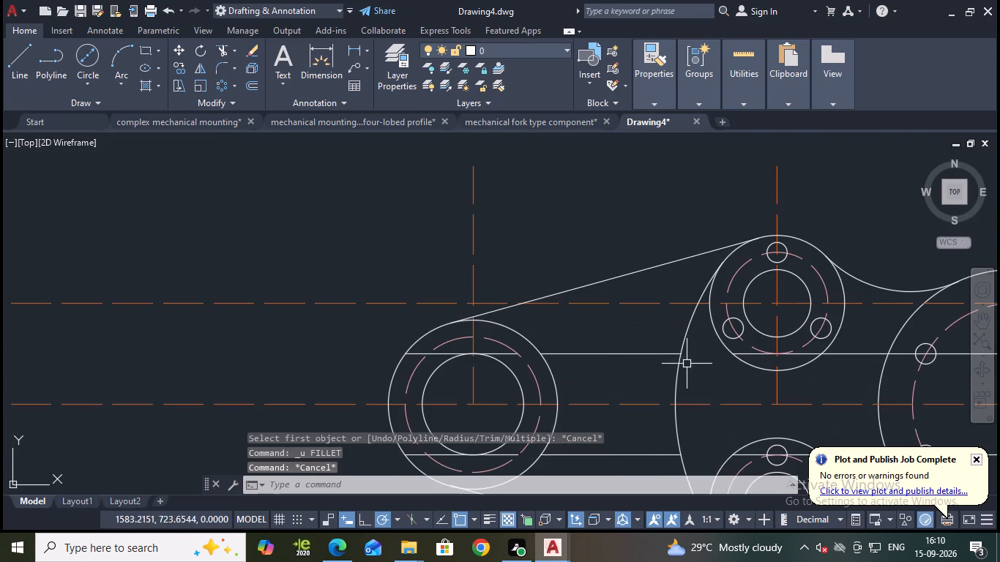
pyautogui.scroll(5, 687, 364)
pyautogui.scroll(-5, 678, 353)
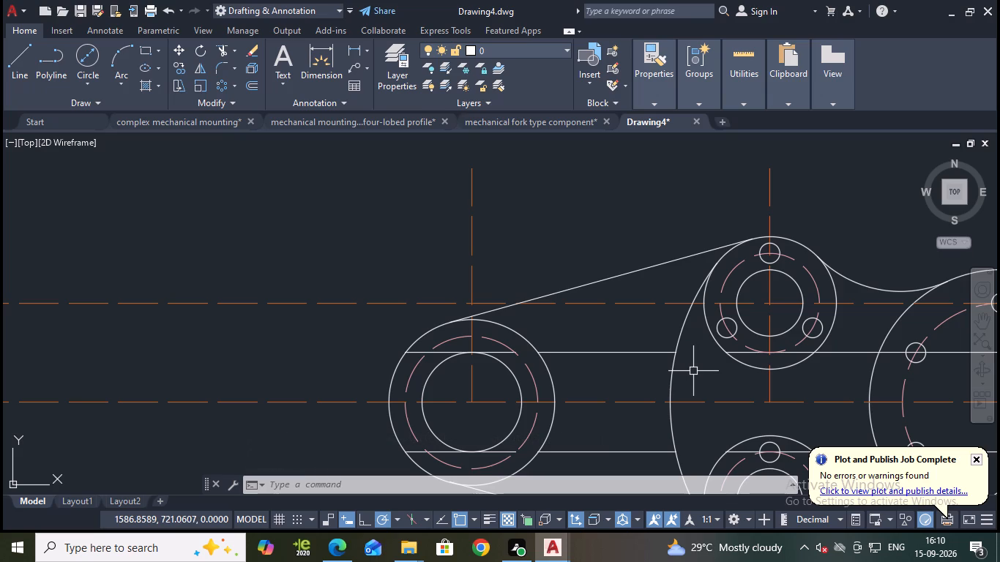
pyautogui.press('r')
pyautogui.press('BackSpace')
pyautogui.write('tr')
pyautogui.press('Return')
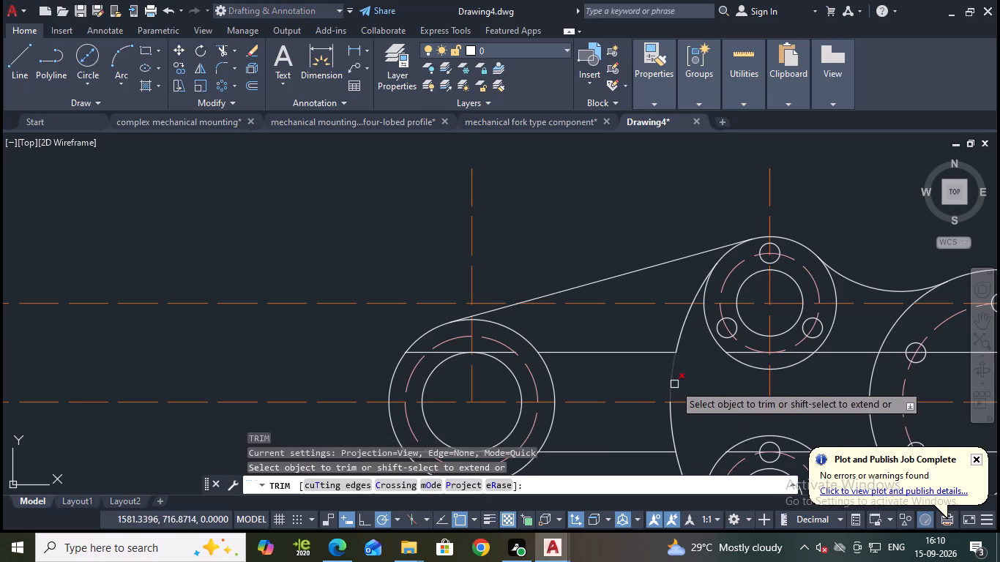
pyautogui.click(670, 383)
pyautogui.click(670, 412)
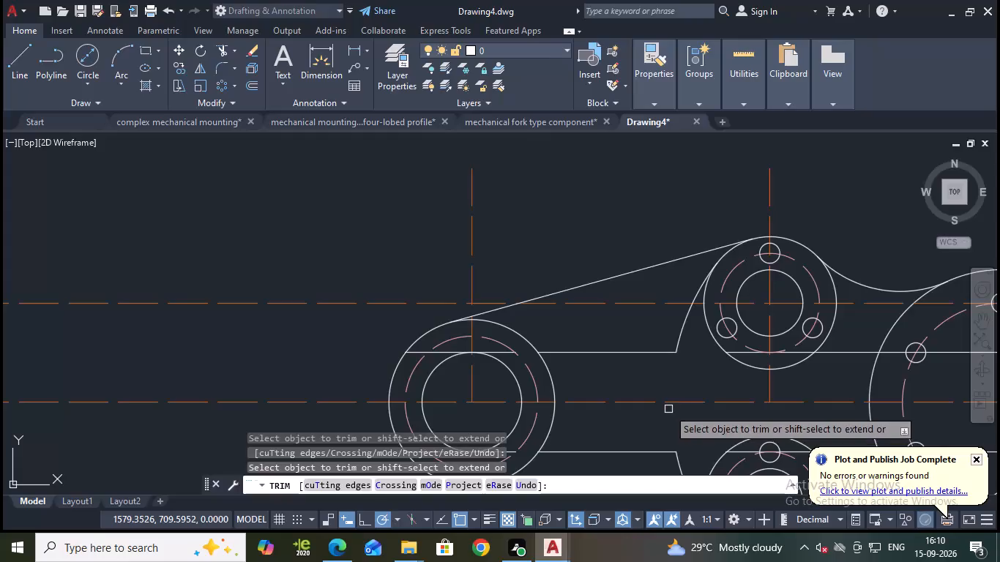
pyautogui.press('Escape')
# Fillet the corner between the upper offset line and the upper piece of the connecting arc with radius 10.
pyautogui.press('f')
pyautogui.press('Return')
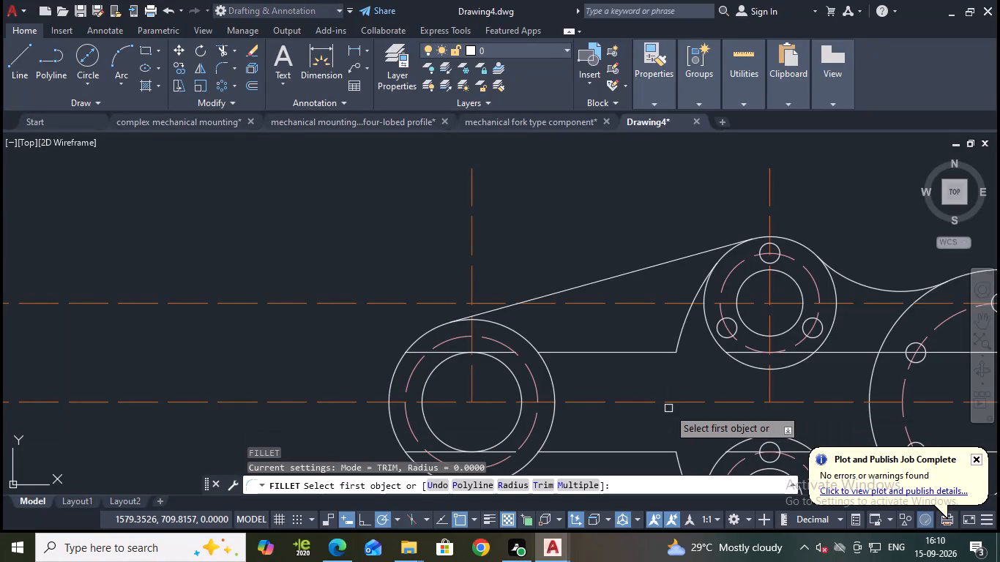
pyautogui.press('r')
pyautogui.press('Return')
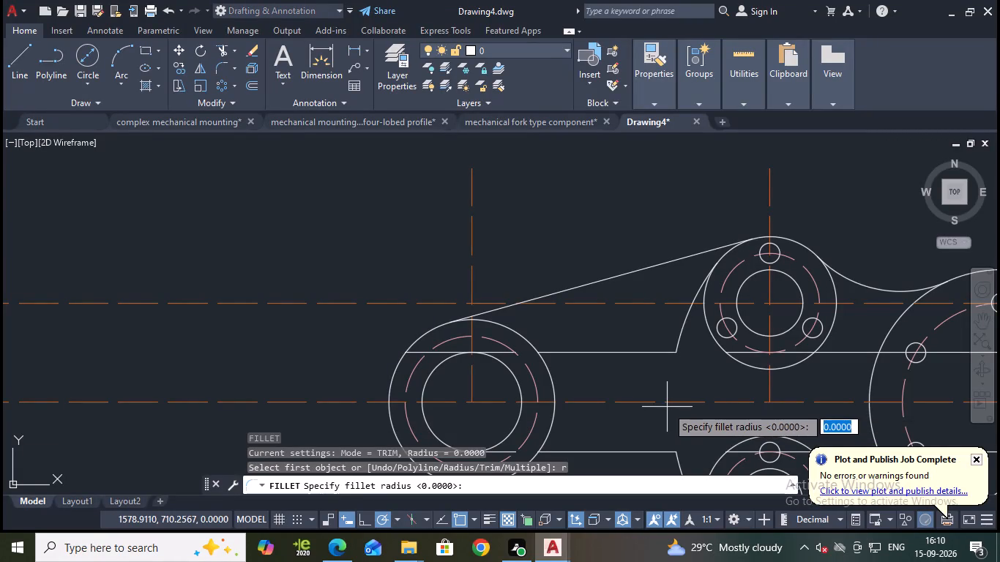
pyautogui.press('1')
pyautogui.press('0')
pyautogui.press('Return')
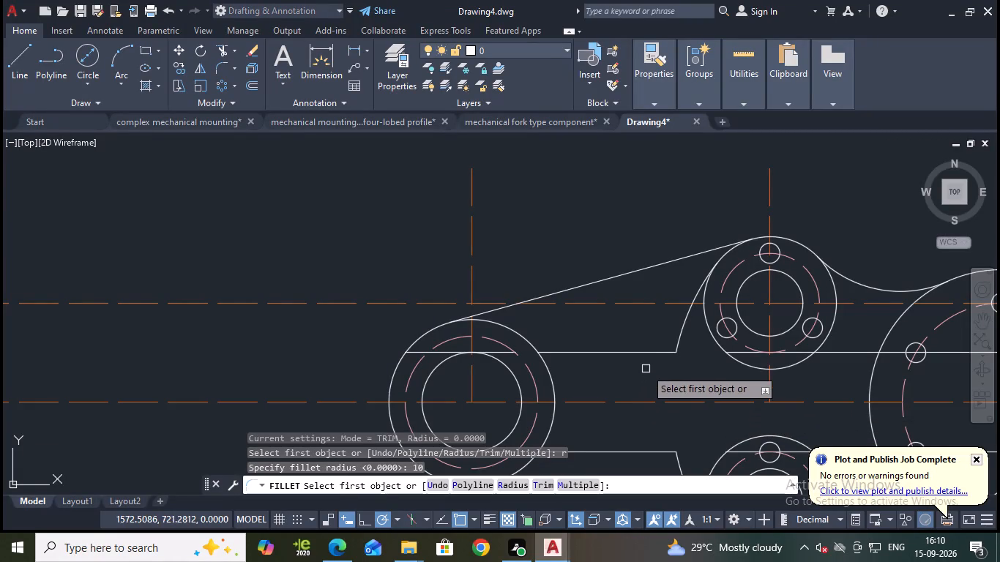
pyautogui.click(670, 353)
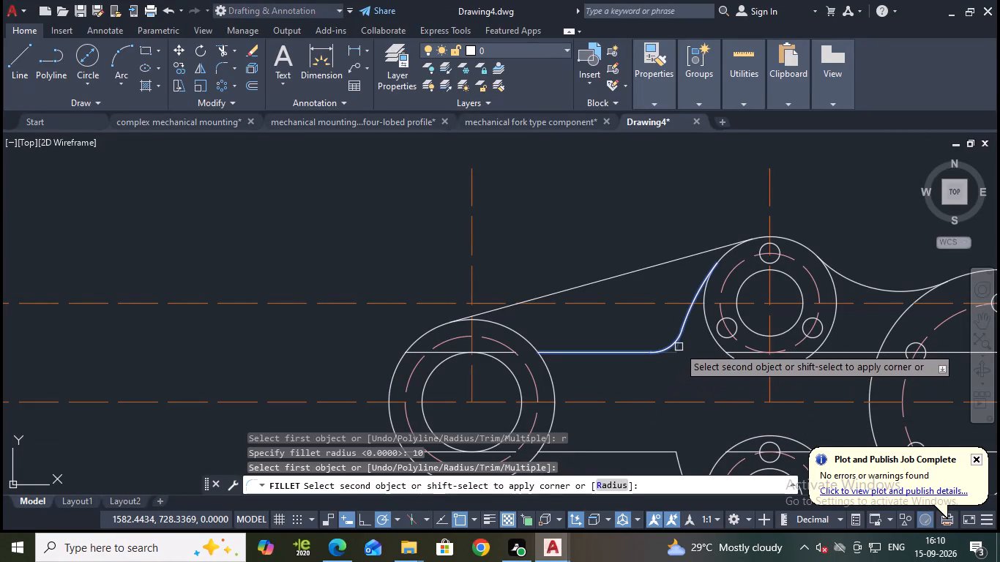
pyautogui.click(679, 347)
# Fillet the corner between the lower offset line and the lower piece of the connecting arc with radius 10.
pyautogui.middleClick(679, 362)
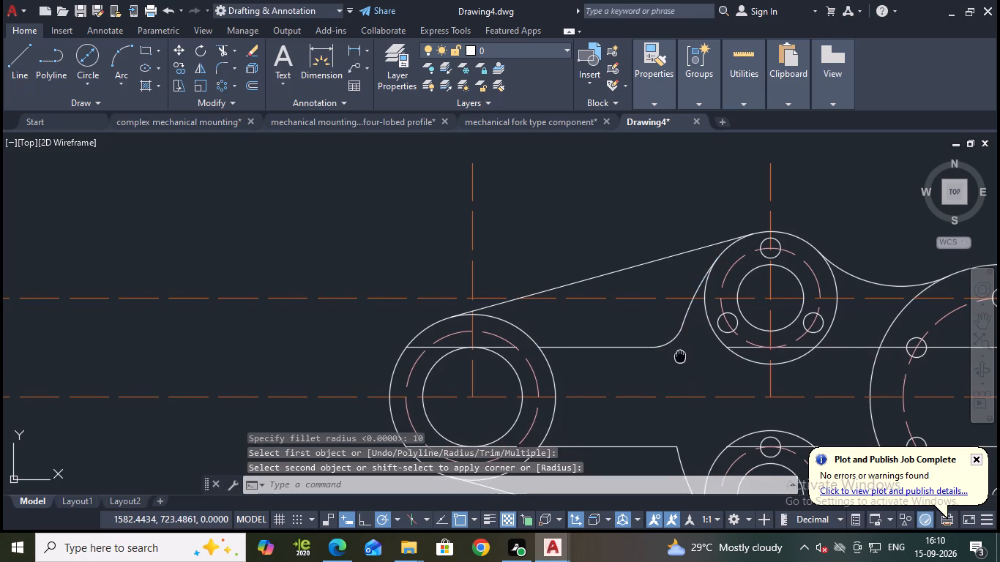
pyautogui.press('space')
pyautogui.click(680, 454)
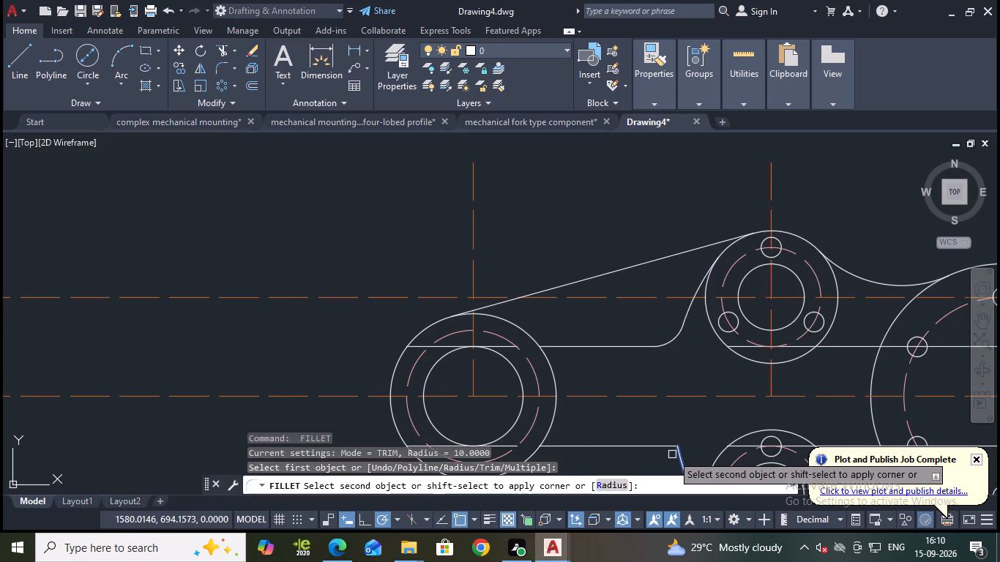
pyautogui.click(656, 444)
# Apply a radius 10 fillet between the upper piece of the connecting arc and the lower corner's fillet arc.
pyautogui.scroll(-1, 664, 434)
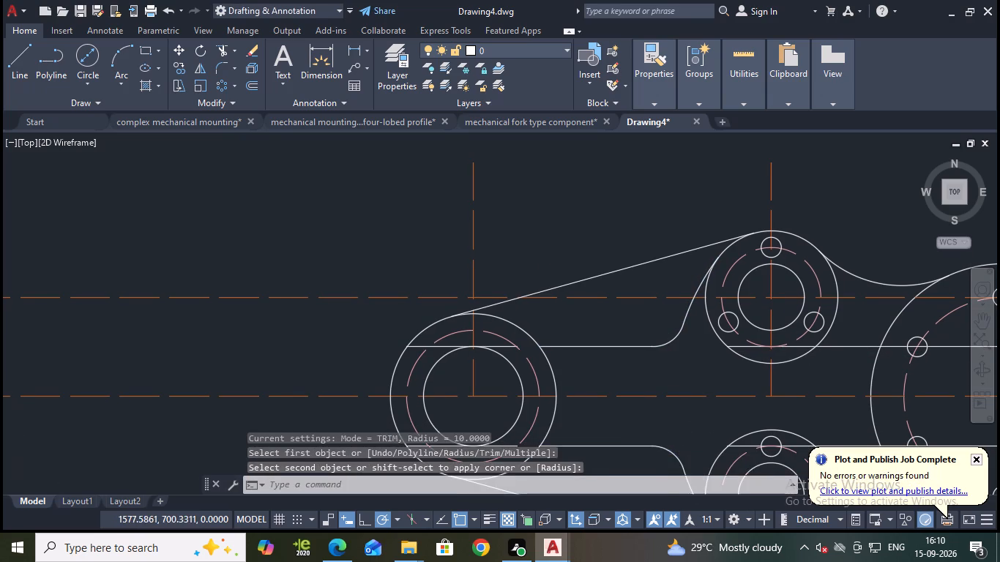
pyautogui.scroll(-1, 664, 434)
pyautogui.scroll(2, 664, 434)
pyautogui.press('space')
pyautogui.write('ex')
pyautogui.press('Return')
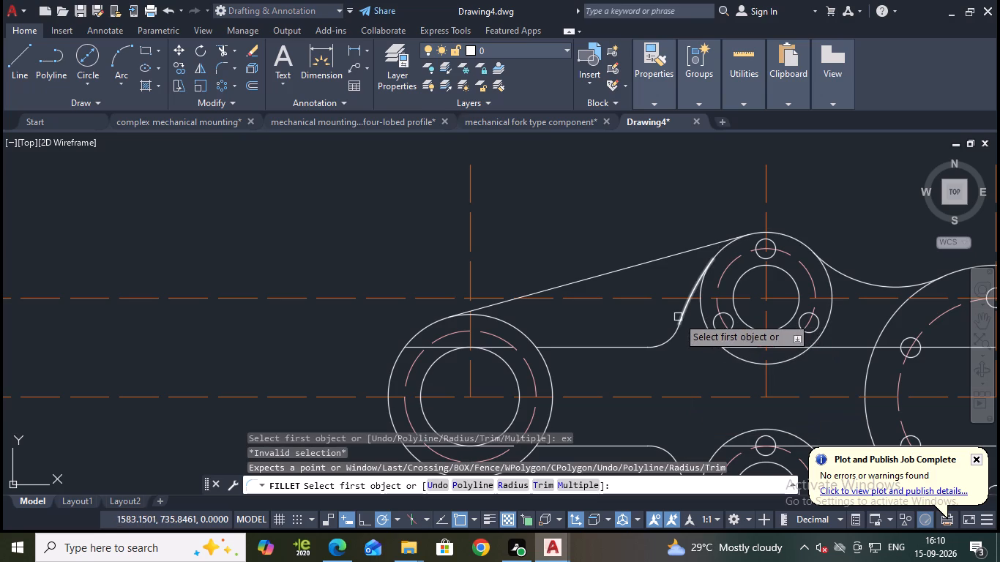
pyautogui.click(684, 318)
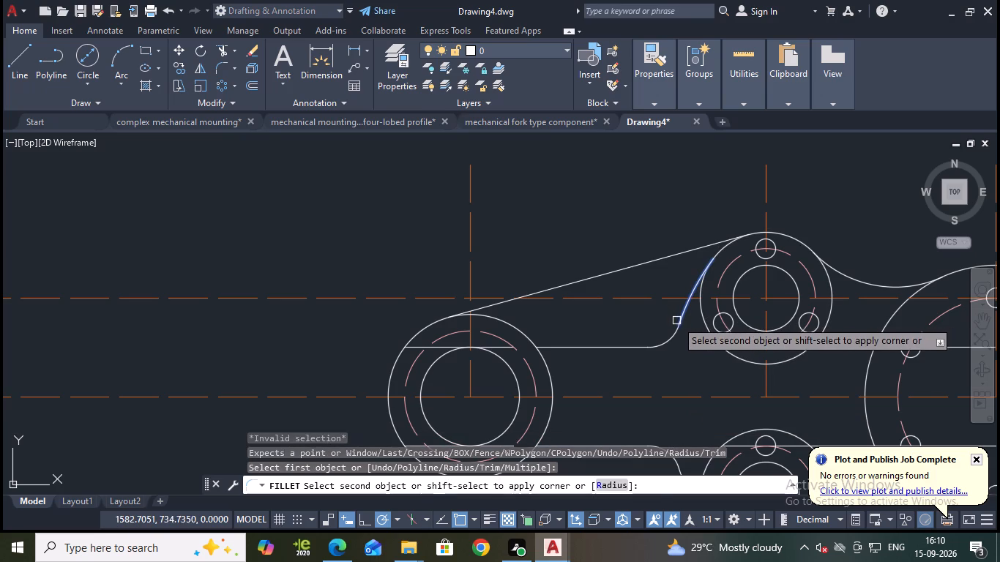
pyautogui.moveTo(681, 368); pyautogui.dragTo(674, 367, button='middle')
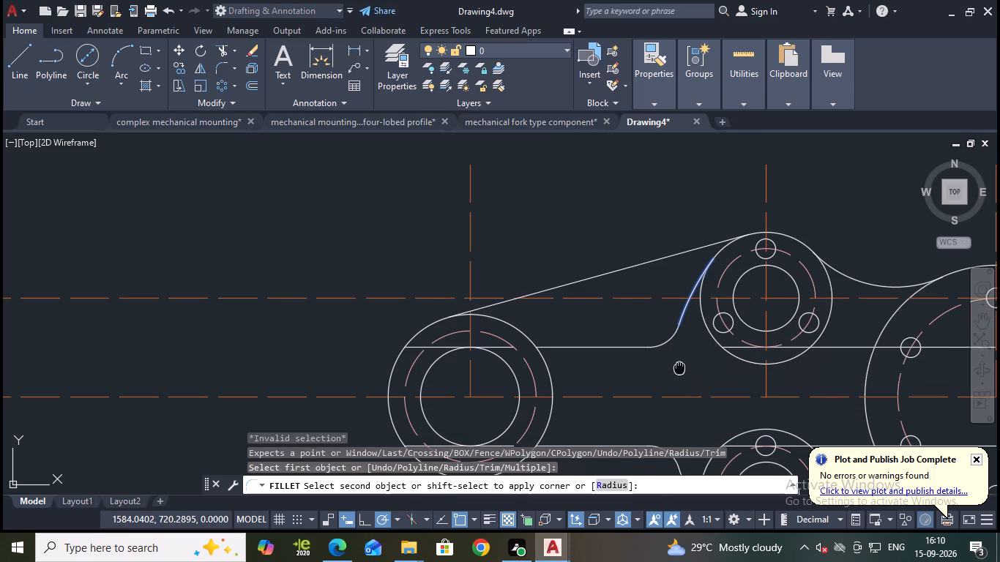
pyautogui.moveTo(674, 367); pyautogui.dragTo(662, 305, button='middle')
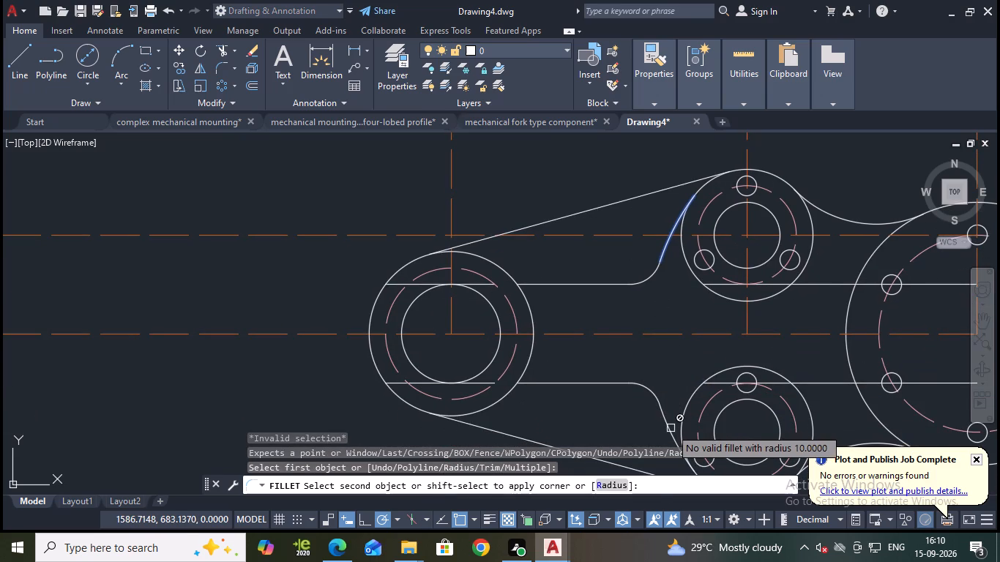
pyautogui.moveTo(667, 427); pyautogui.dragTo(619, 338, button='middle')
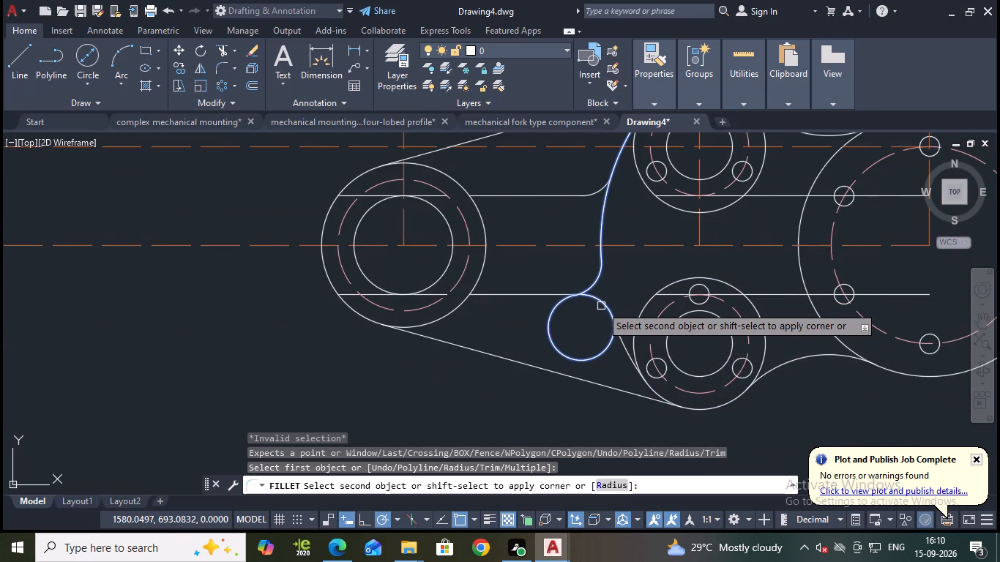
pyautogui.click(601, 306)
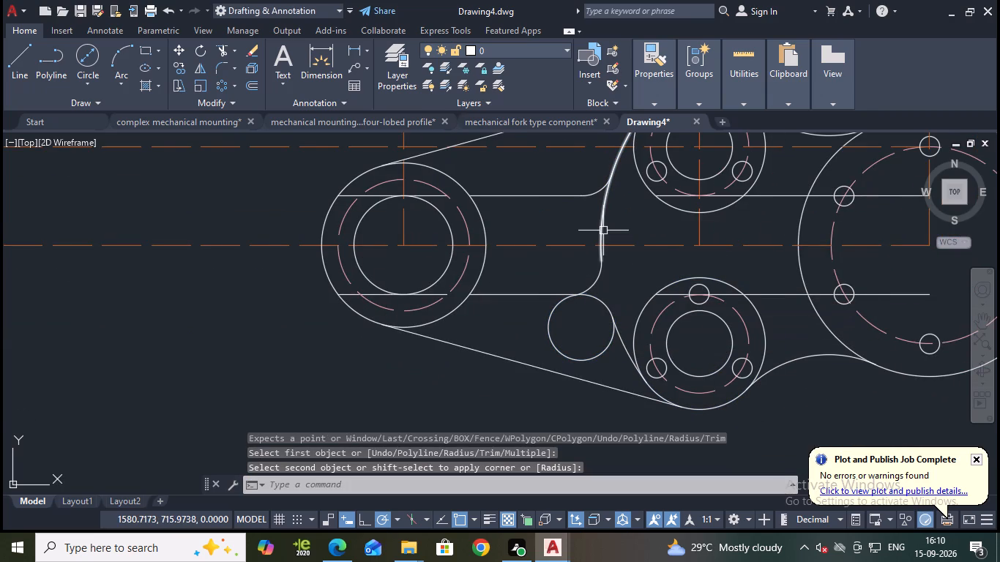
pyautogui.press('Escape')
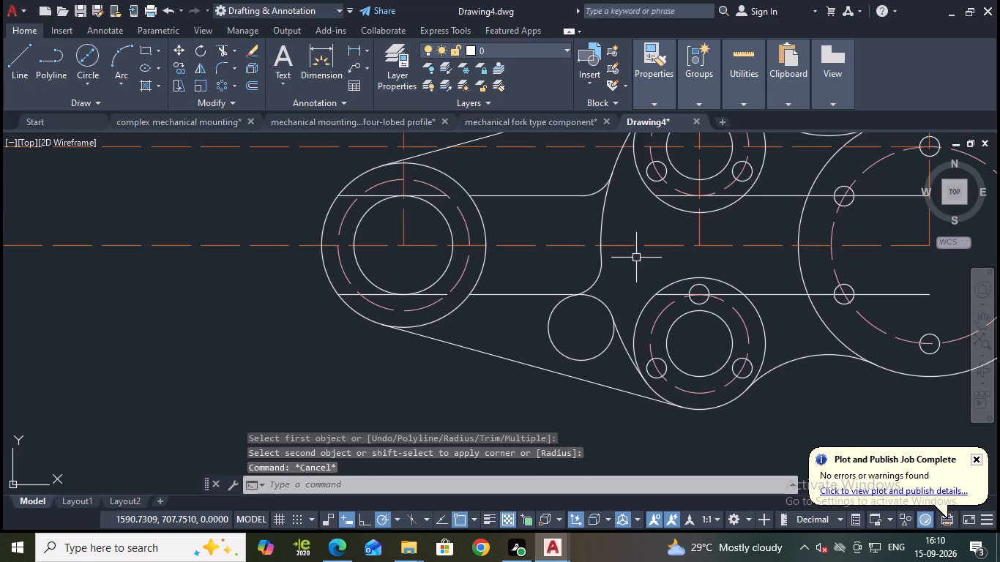
# Extend the upper piece of the connecting arc across the gap to the lower boss.
pyautogui.write('ex')
pyautogui.press('Return')
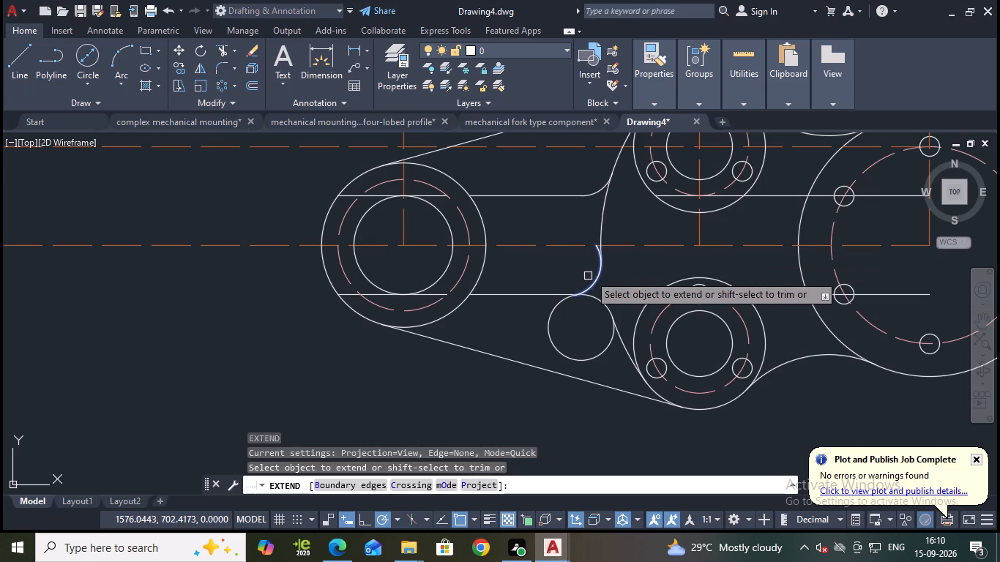
pyautogui.click(600, 236)
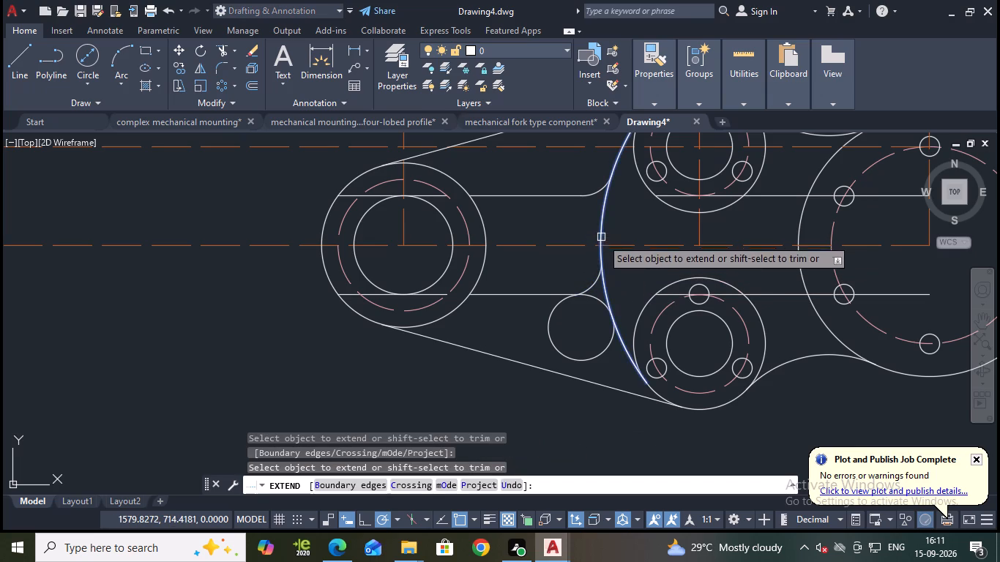
pyautogui.press('Escape')
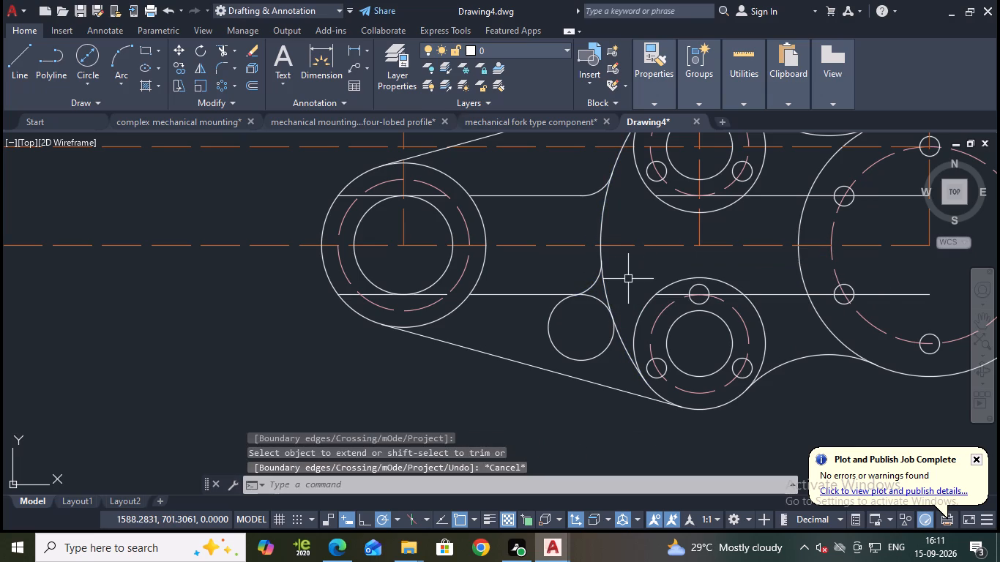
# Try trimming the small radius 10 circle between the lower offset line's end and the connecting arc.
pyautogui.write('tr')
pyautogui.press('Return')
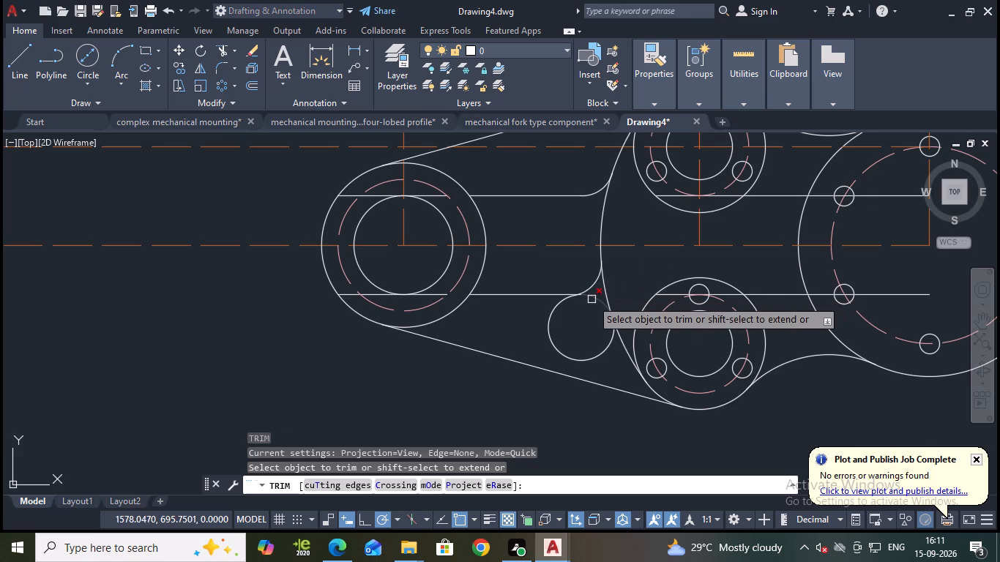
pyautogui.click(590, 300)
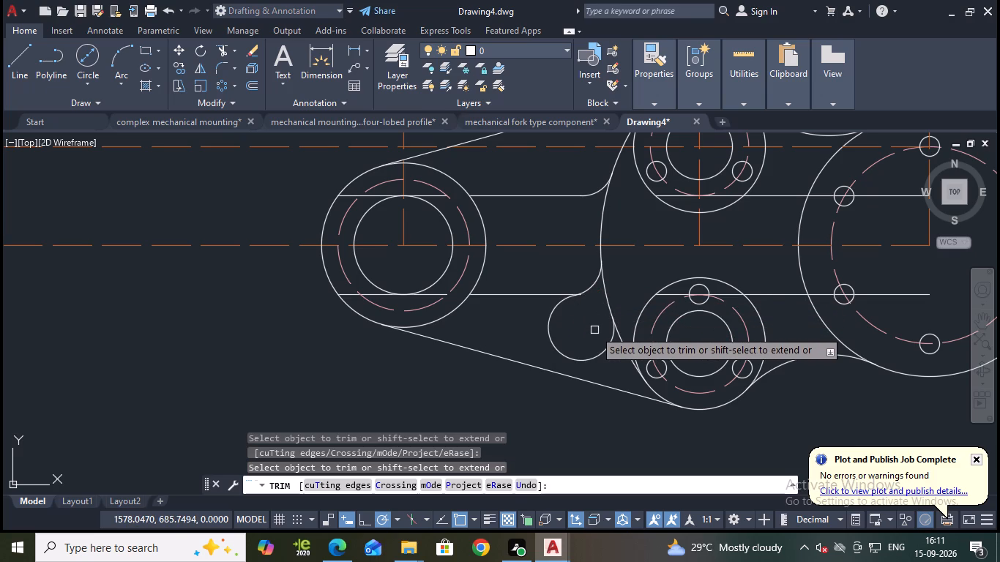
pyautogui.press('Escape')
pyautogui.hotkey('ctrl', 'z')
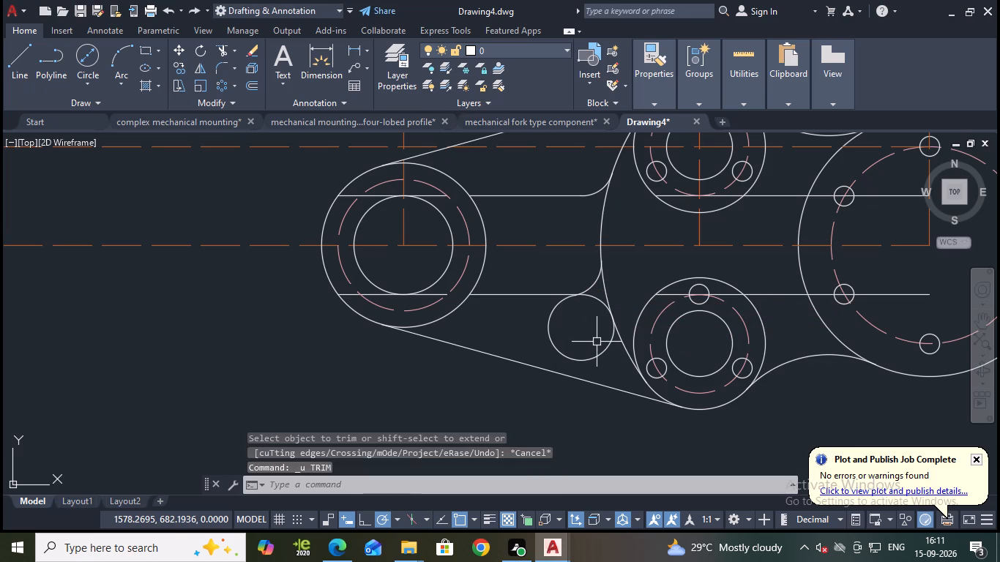
# Trim the small radius 10 circle to its fillet arc and trim away the opposing upward fillet arc at the lower offset line.
pyautogui.write('tr')
pyautogui.press('Return')
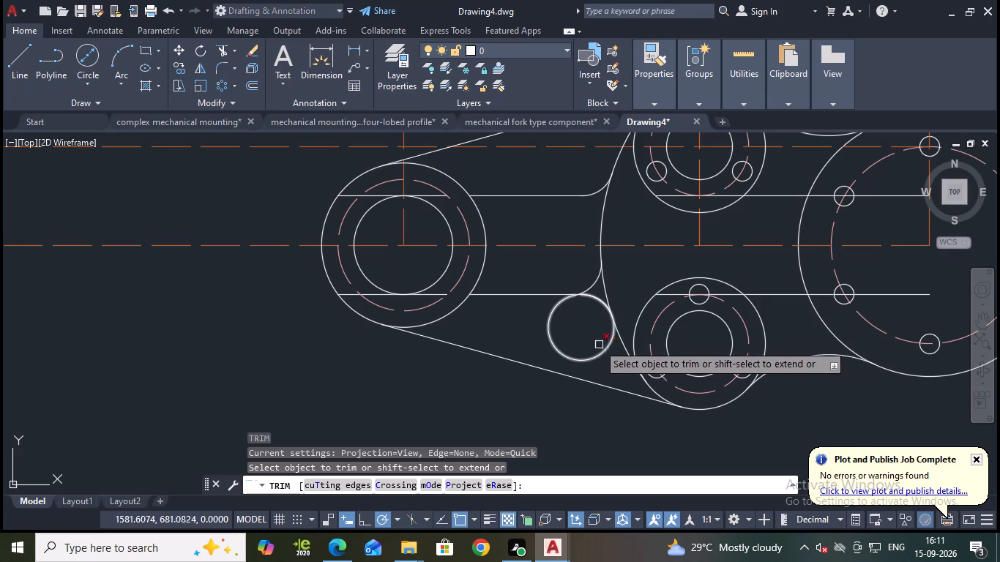
pyautogui.click(558, 304)
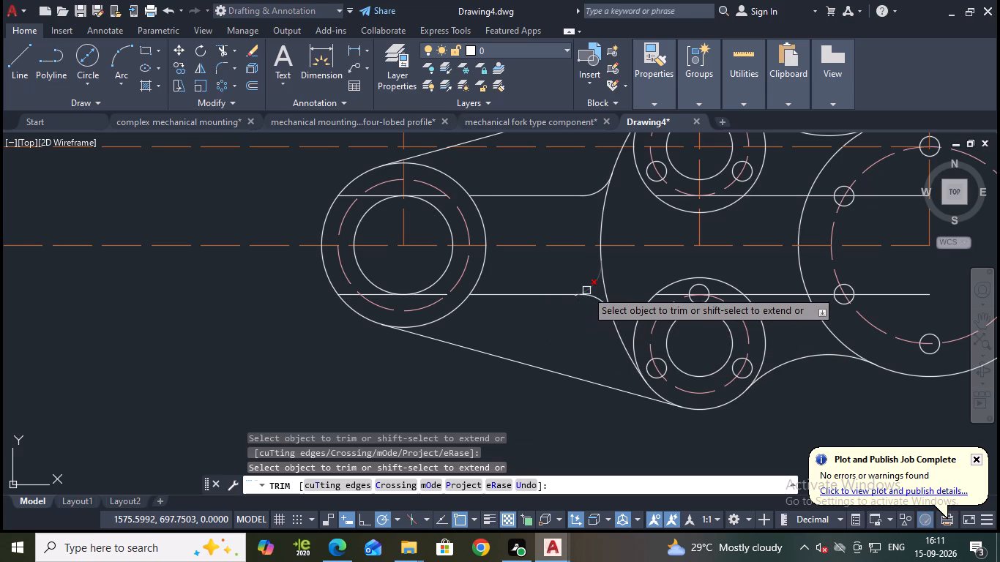
pyautogui.click(588, 290)
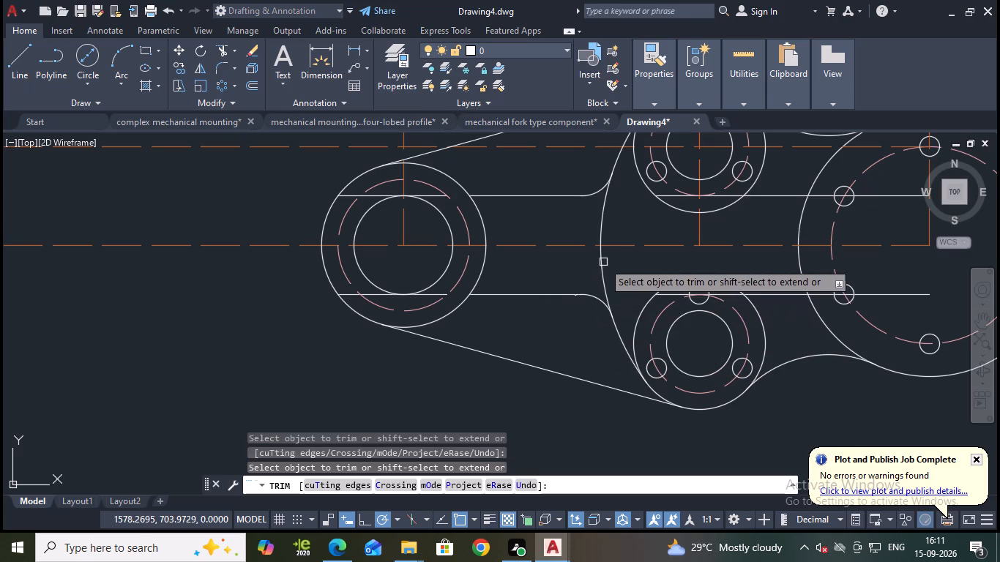
# Trim the leftover stub where the lower offset line meets the radius 10 fillet arc.
pyautogui.scroll(-1, 631, 247)
pyautogui.scroll(3, 592, 274)
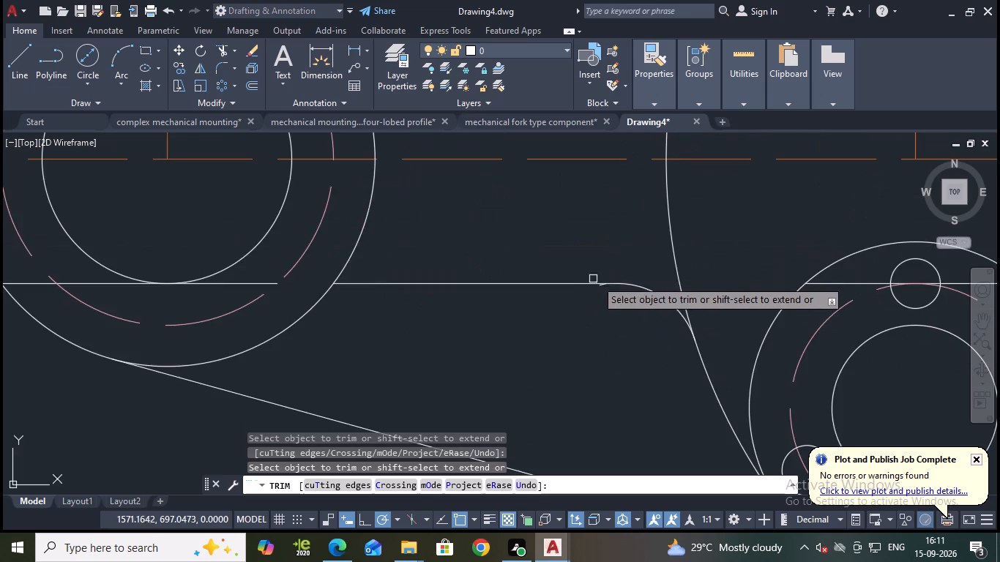
pyautogui.scroll(3, 596, 280)
pyautogui.click(613, 300)
pyautogui.scroll(-2, 621, 278)
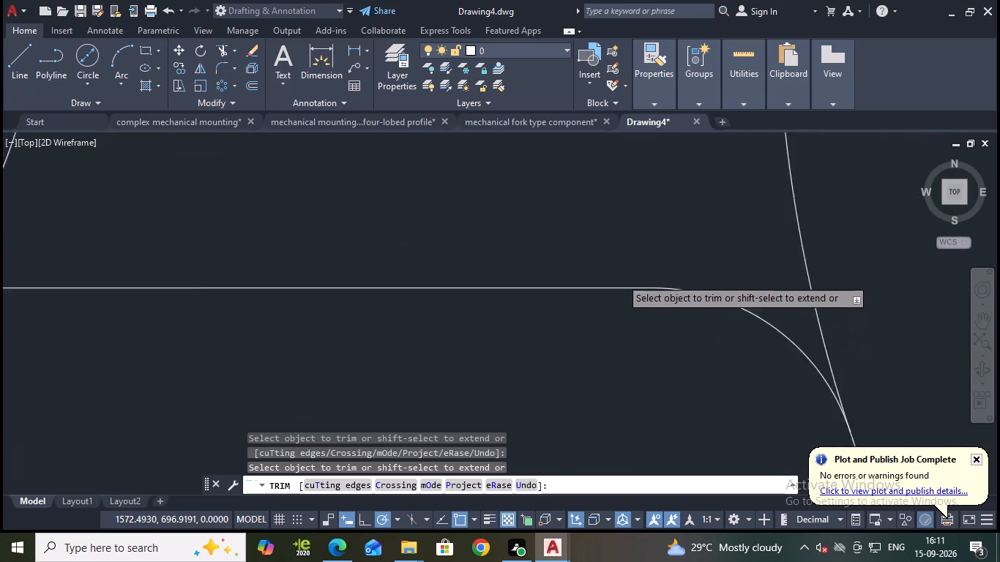
pyautogui.scroll(-3, 621, 278)
pyautogui.moveTo(632, 244); pyautogui.dragTo(613, 296, button='middle')
pyautogui.scroll(6, 625, 208)
pyautogui.scroll(-2, 619, 209)
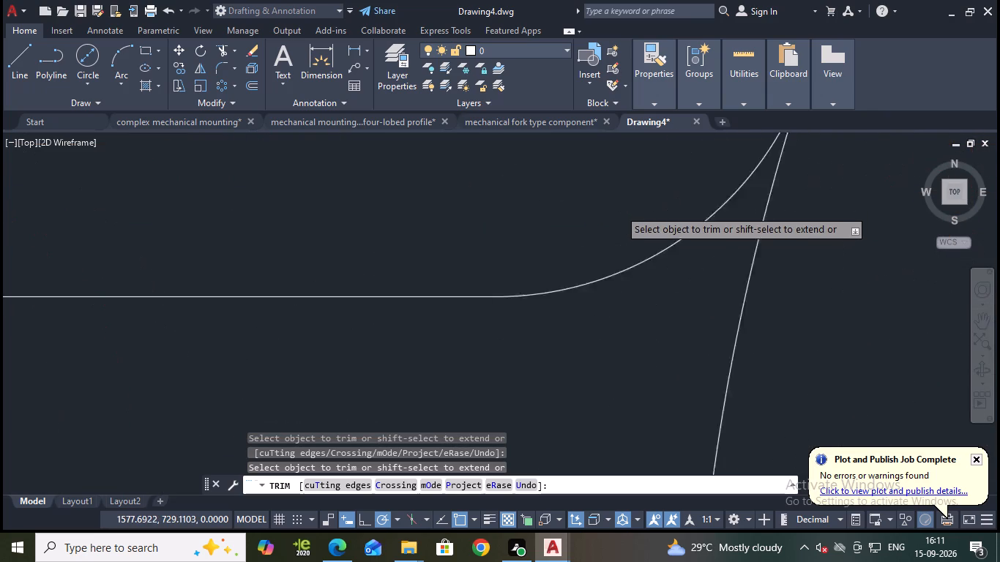
pyautogui.scroll(-5, 619, 209)
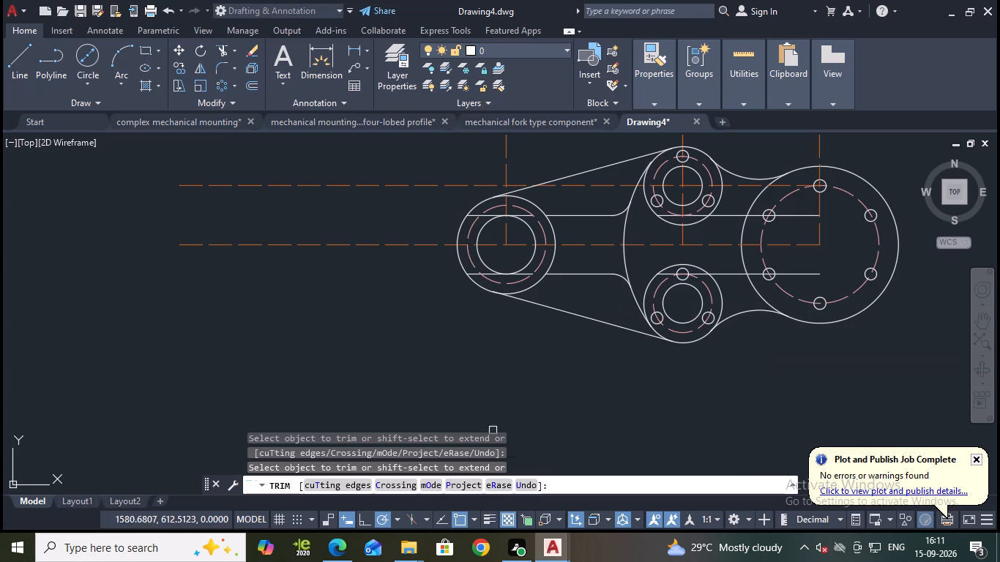
pyautogui.press('Escape')
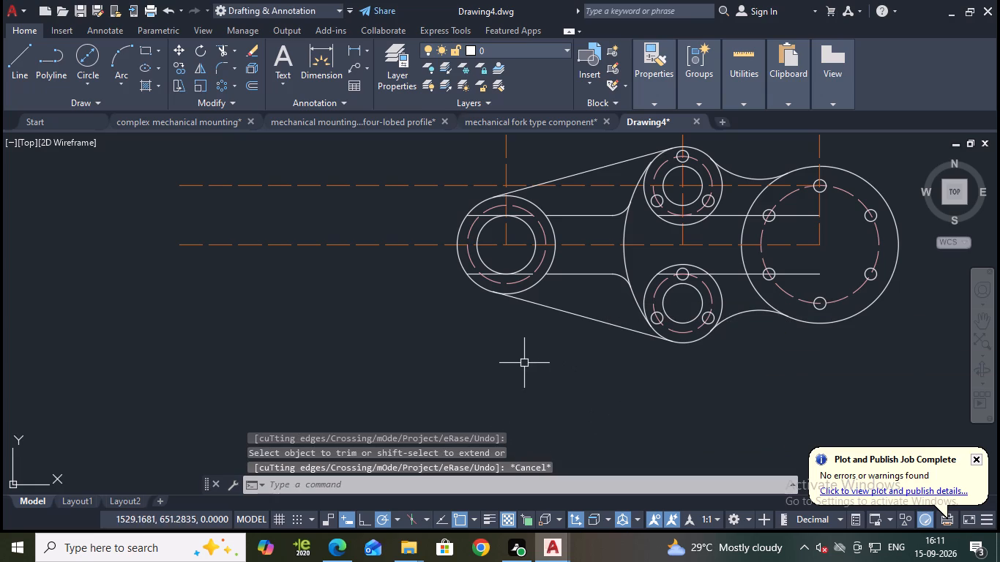
# Erase the two leftover line segments inside the hub and the lower offset line segment running from the lower boss into the flange.
pyautogui.click(734, 275)
pyautogui.scroll(1, 606, 303)
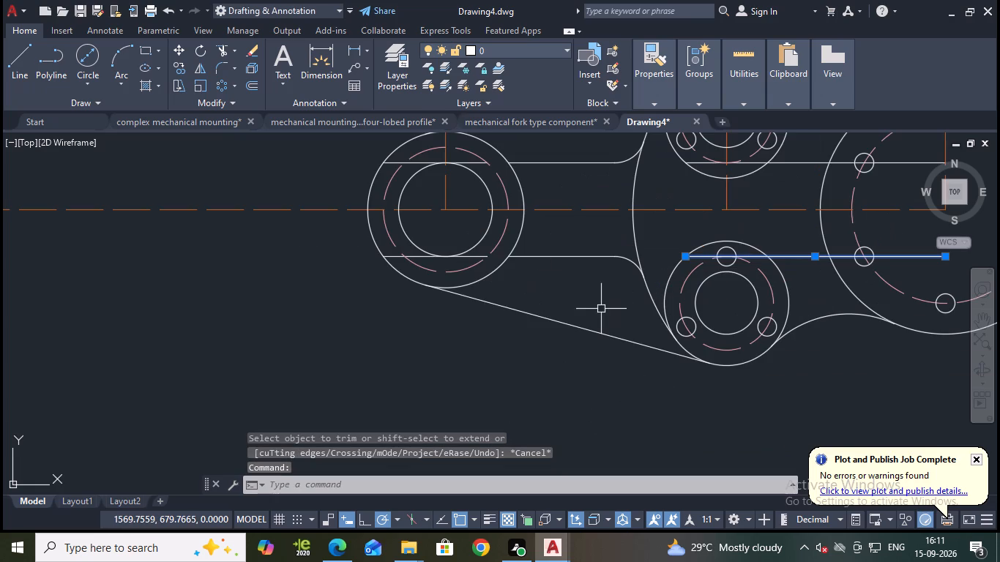
pyautogui.click(466, 258)
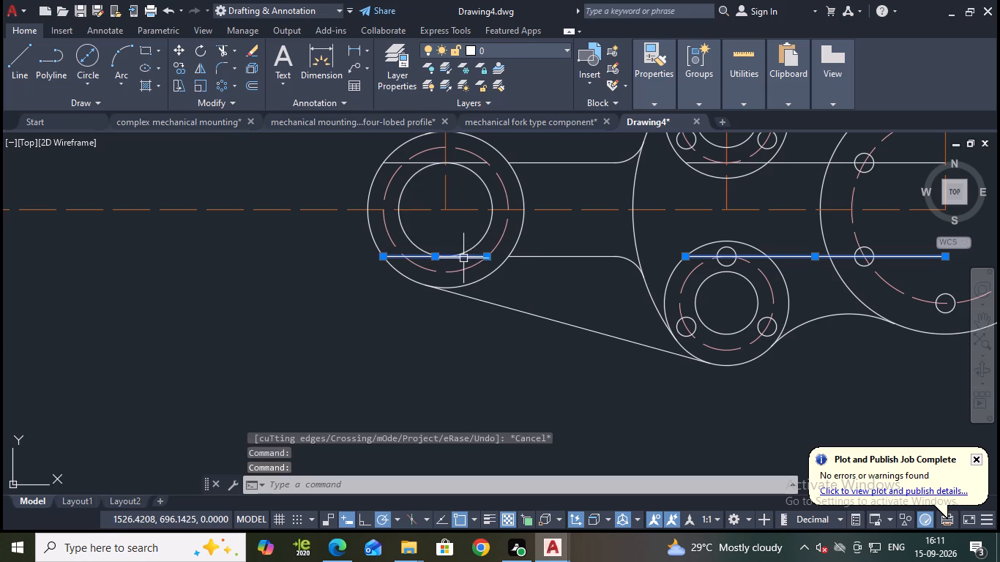
pyautogui.click(471, 162)
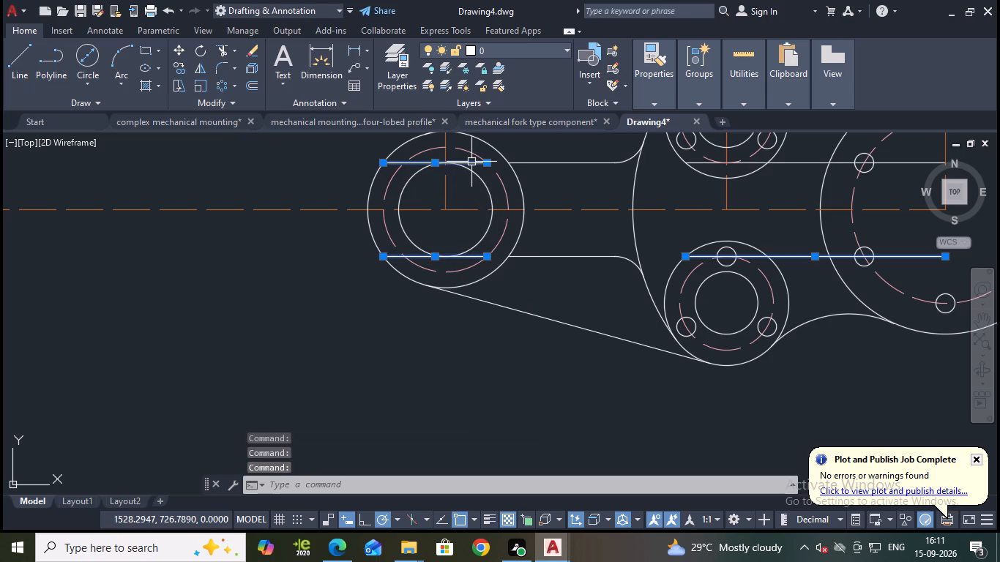
pyautogui.press('e')
pyautogui.press('Return')
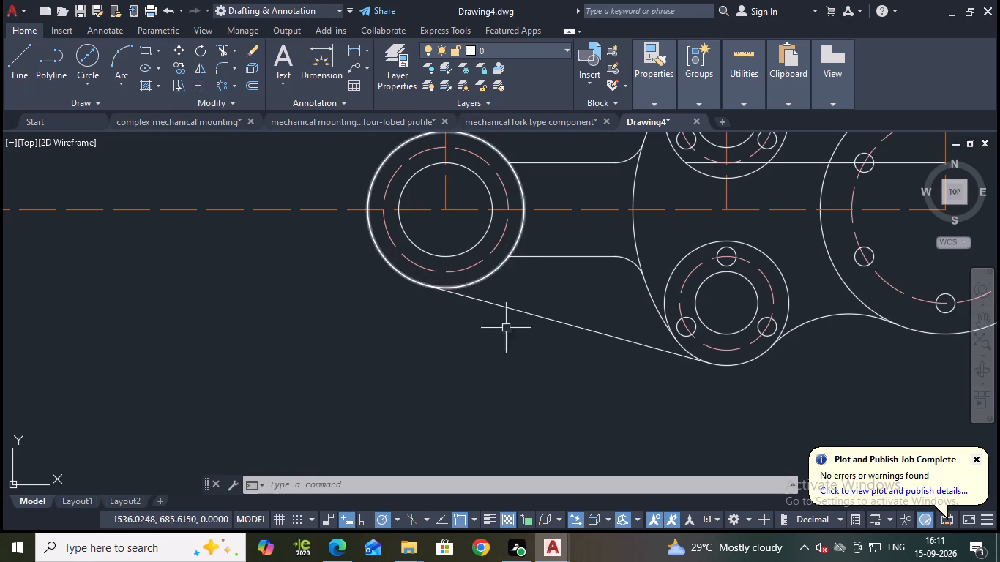
# Fillet the corner between the lower offset line and the hub's outer circle with radius 10.
pyautogui.press('f')
pyautogui.press('Return')
pyautogui.press('r')
pyautogui.press('Return')
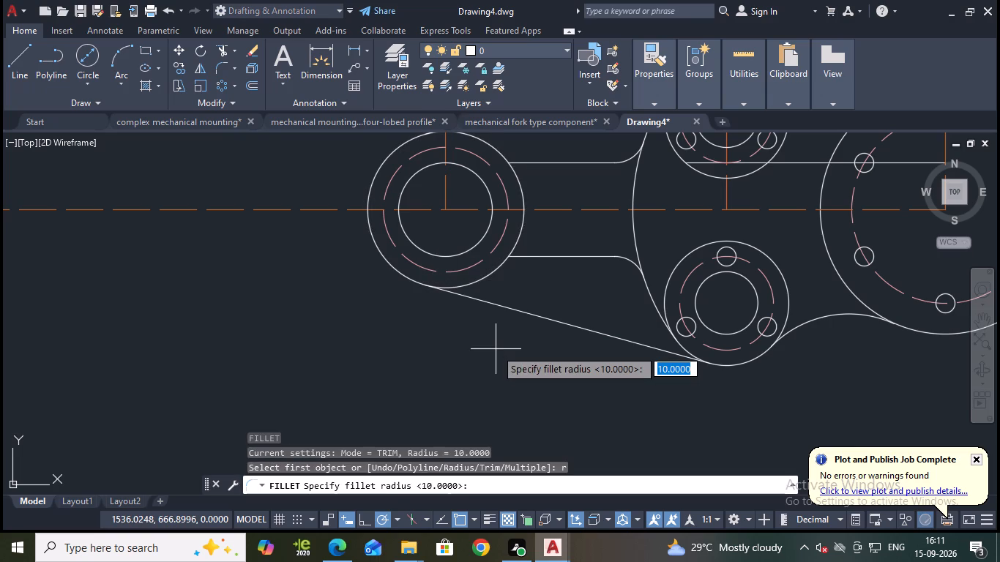
pyautogui.press('Return')
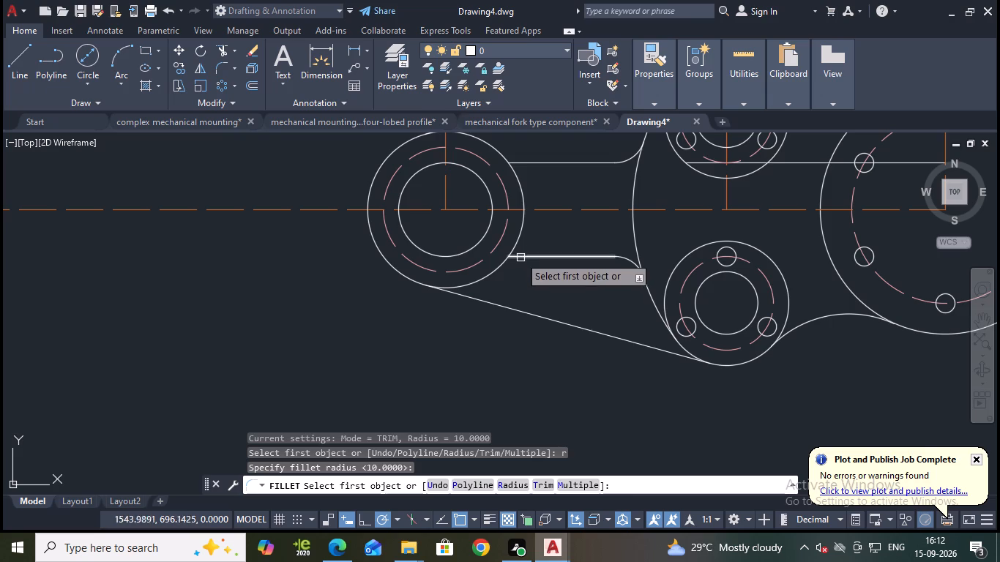
pyautogui.click(520, 256)
pyautogui.click(499, 266)
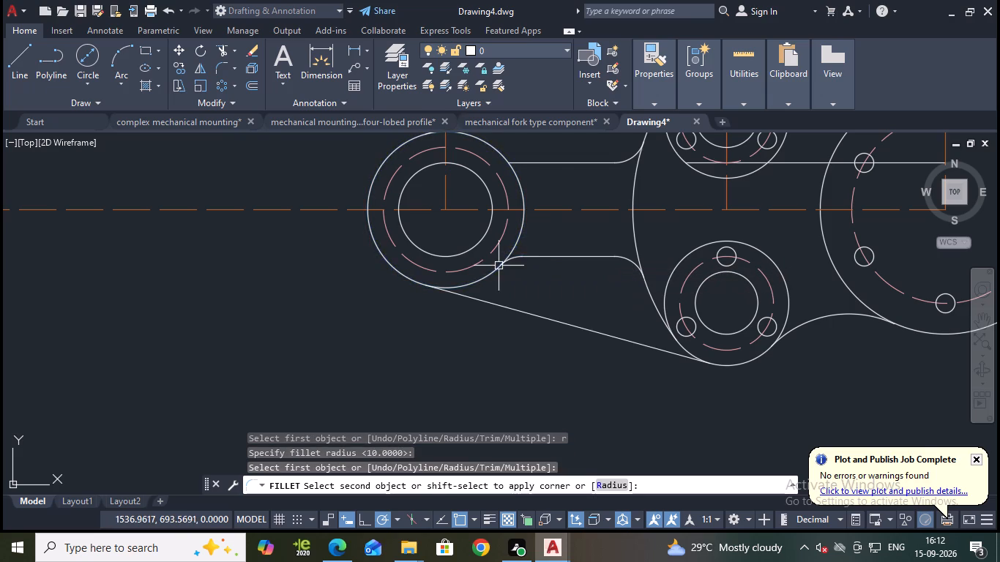
# Fillet the corner between the upper offset line and the hub's outer circle with radius 10.
pyautogui.press('space')
pyautogui.moveTo(541, 192); pyautogui.dragTo(548, 195, button='middle')
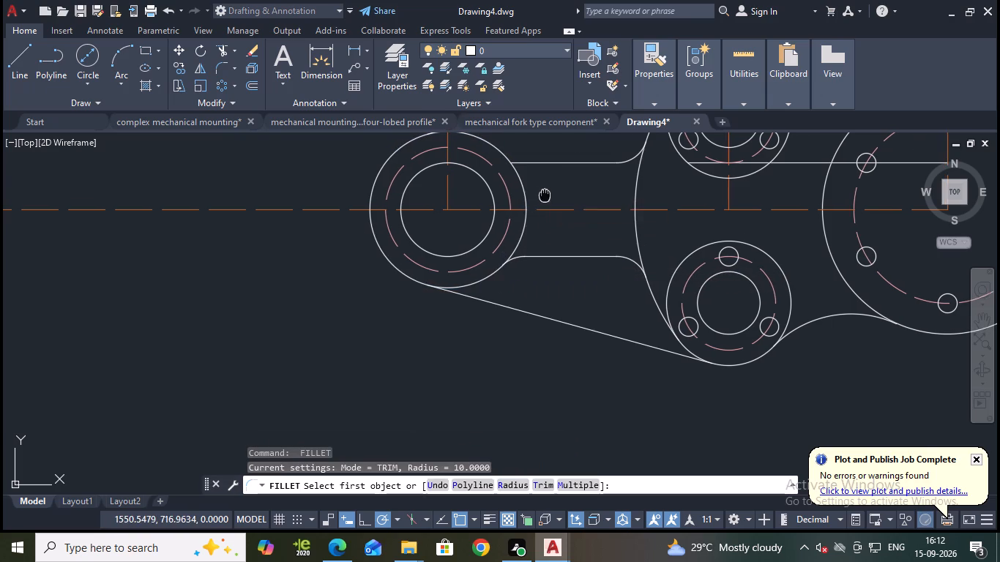
pyautogui.moveTo(548, 195); pyautogui.dragTo(562, 266, button='middle')
pyautogui.scroll(2, 556, 255)
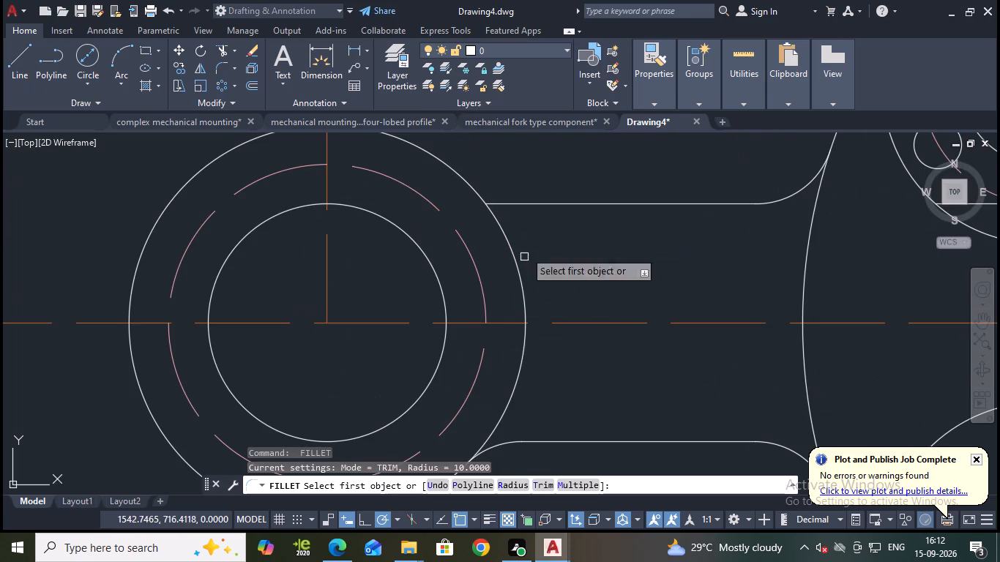
pyautogui.click(497, 198)
pyautogui.click(499, 201)
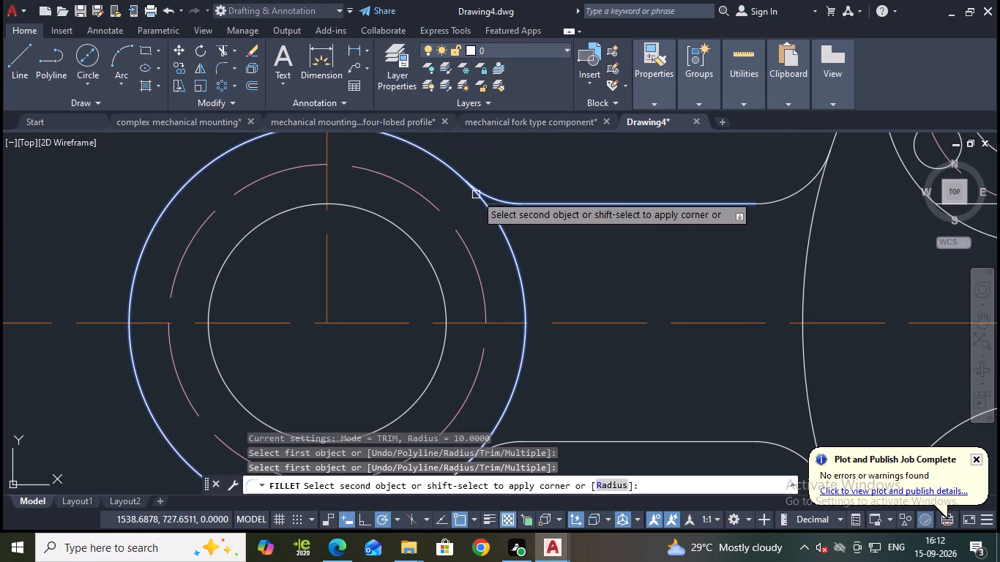
pyautogui.click(476, 195)
pyautogui.scroll(-2, 540, 228)
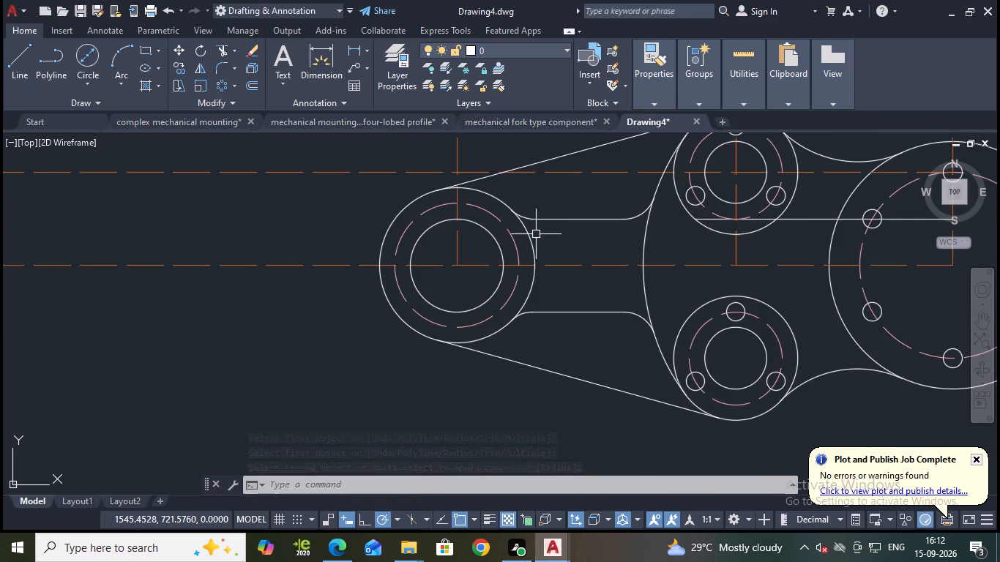
# Look over the profile around the hub, the two bosses and the flange.
pyautogui.scroll(-2, 536, 234)
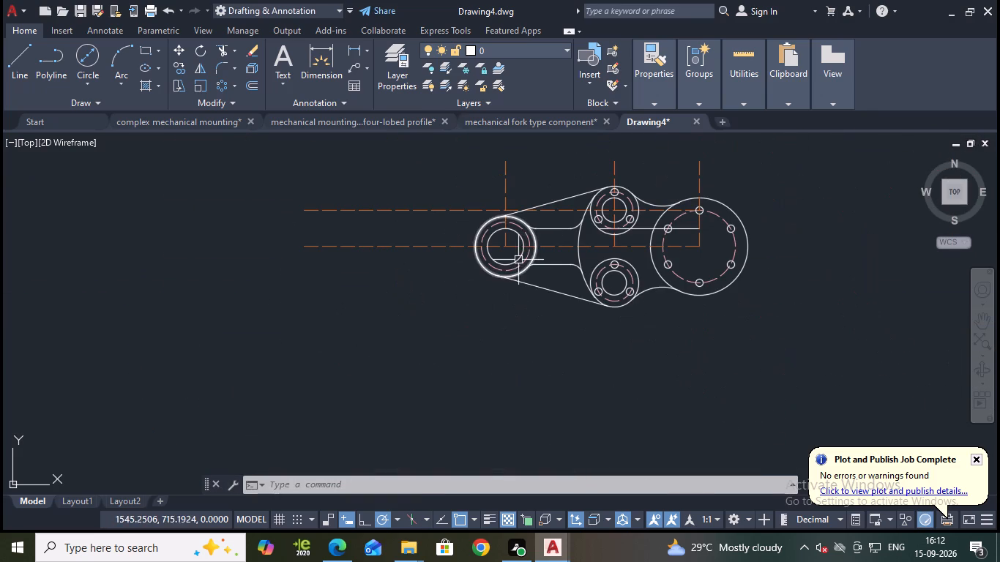
pyautogui.scroll(1, 586, 307)
pyautogui.moveTo(590, 308); pyautogui.dragTo(519, 368, button='middle')
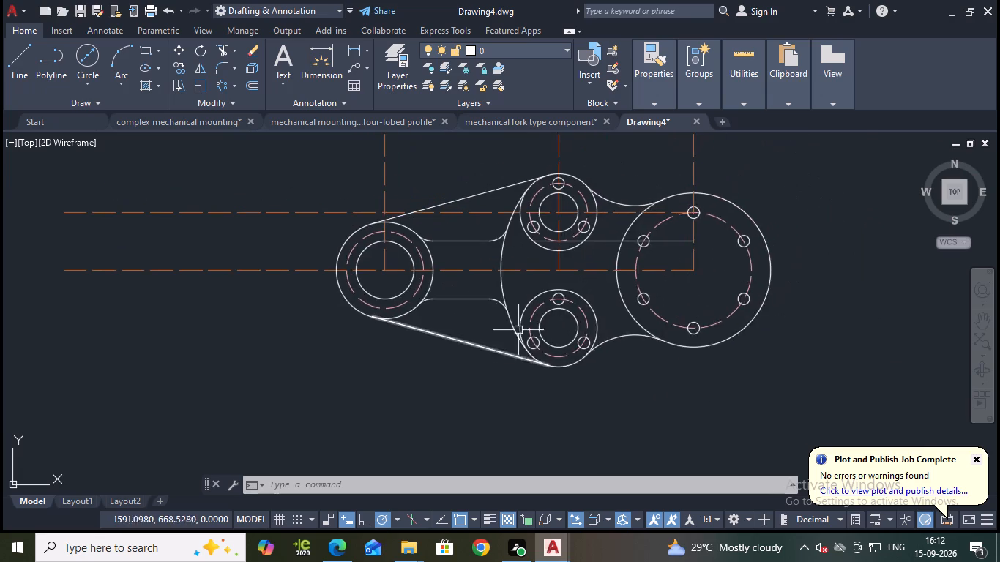
pyautogui.scroll(1, 518, 323)
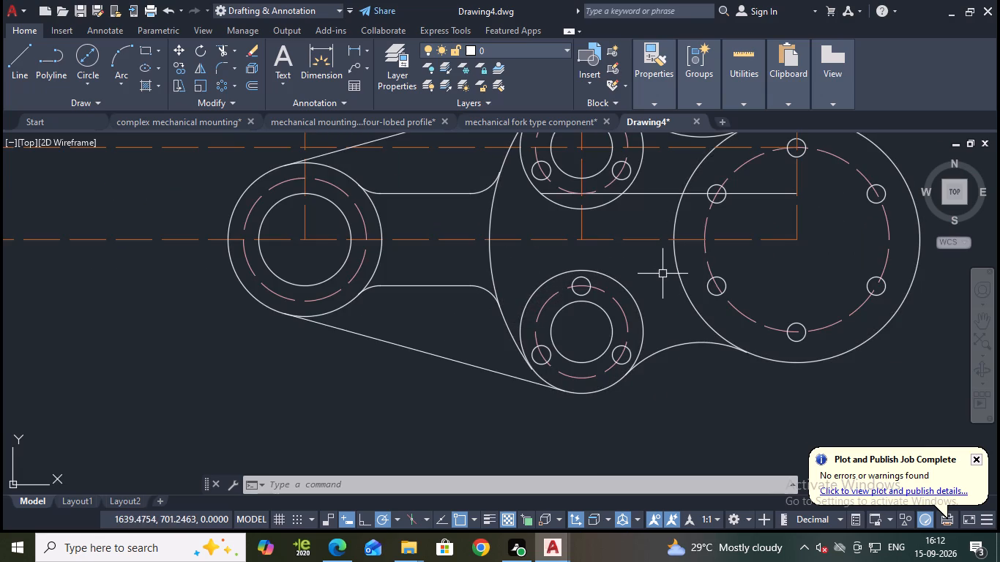
pyautogui.scroll(1, 657, 276)
pyautogui.middleClick(657, 276)
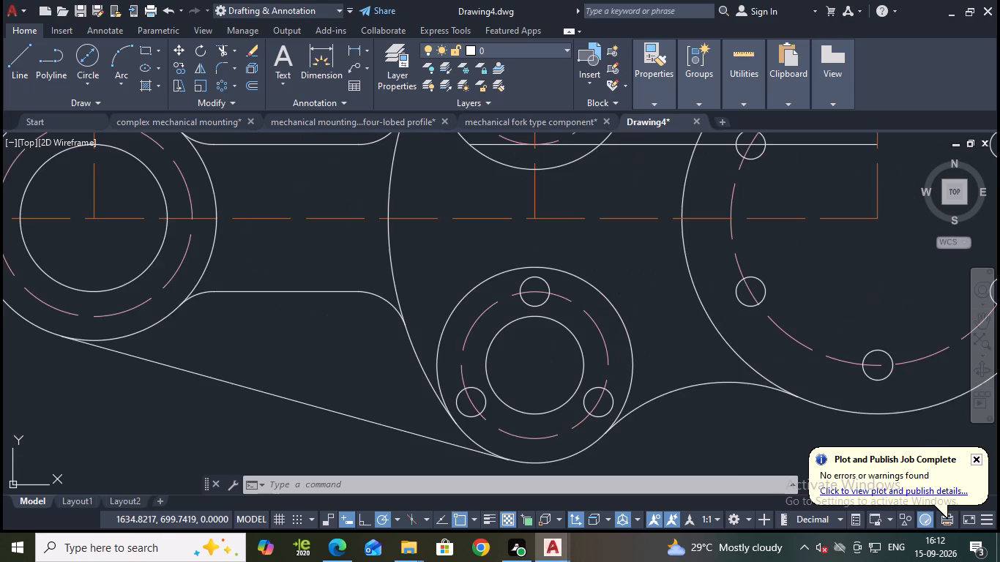
pyautogui.scroll(-1, 656, 281)
pyautogui.moveTo(656, 281); pyautogui.dragTo(639, 312, button='middle')
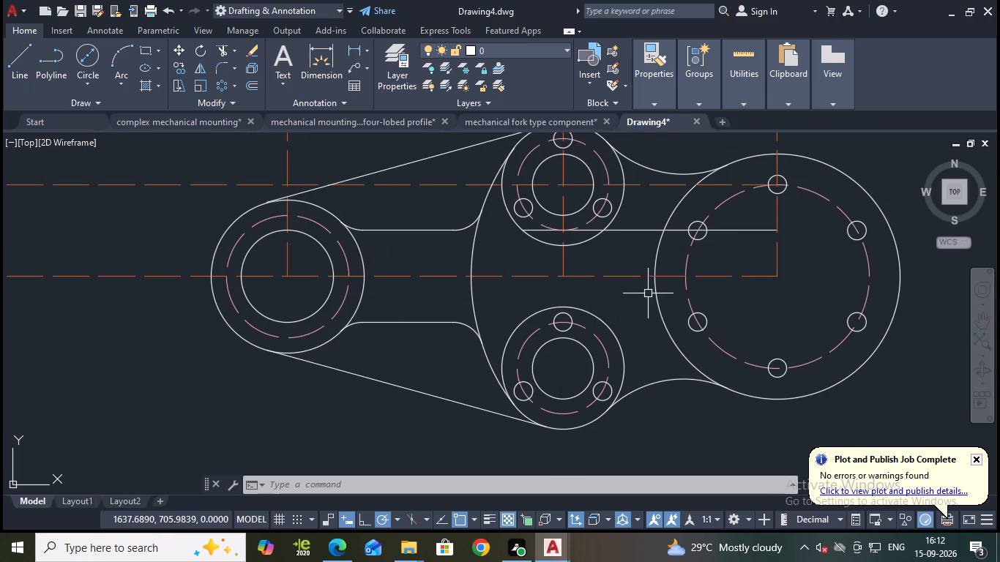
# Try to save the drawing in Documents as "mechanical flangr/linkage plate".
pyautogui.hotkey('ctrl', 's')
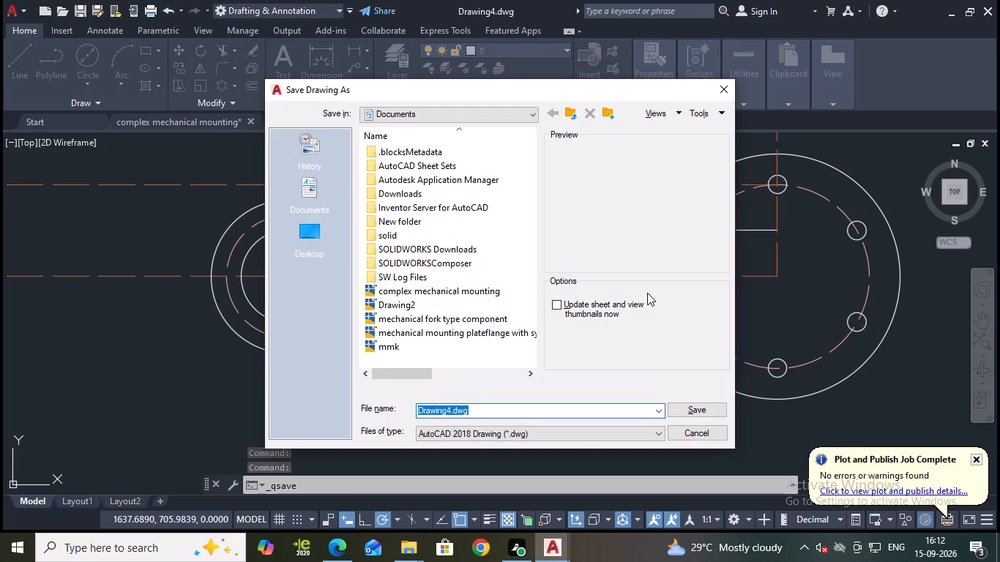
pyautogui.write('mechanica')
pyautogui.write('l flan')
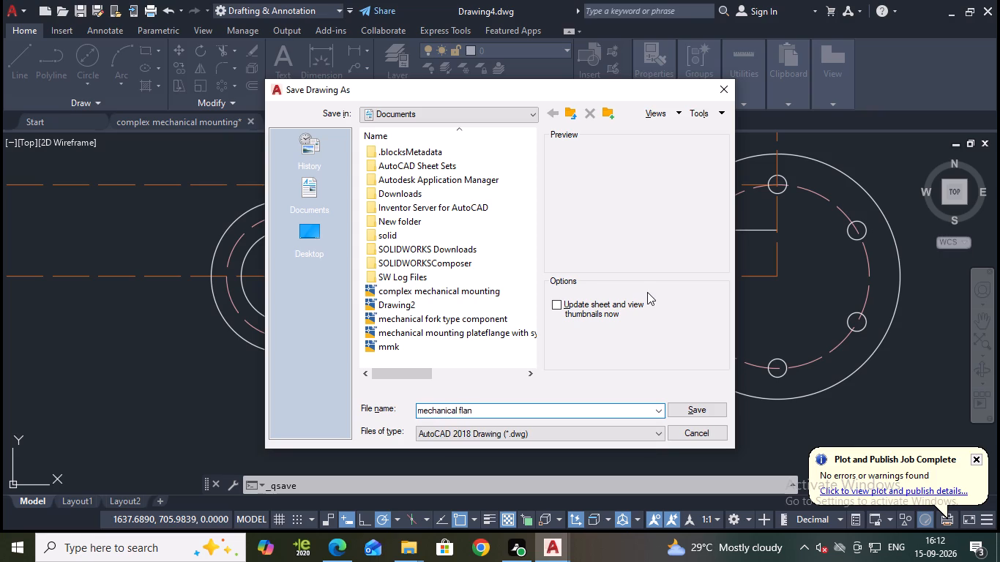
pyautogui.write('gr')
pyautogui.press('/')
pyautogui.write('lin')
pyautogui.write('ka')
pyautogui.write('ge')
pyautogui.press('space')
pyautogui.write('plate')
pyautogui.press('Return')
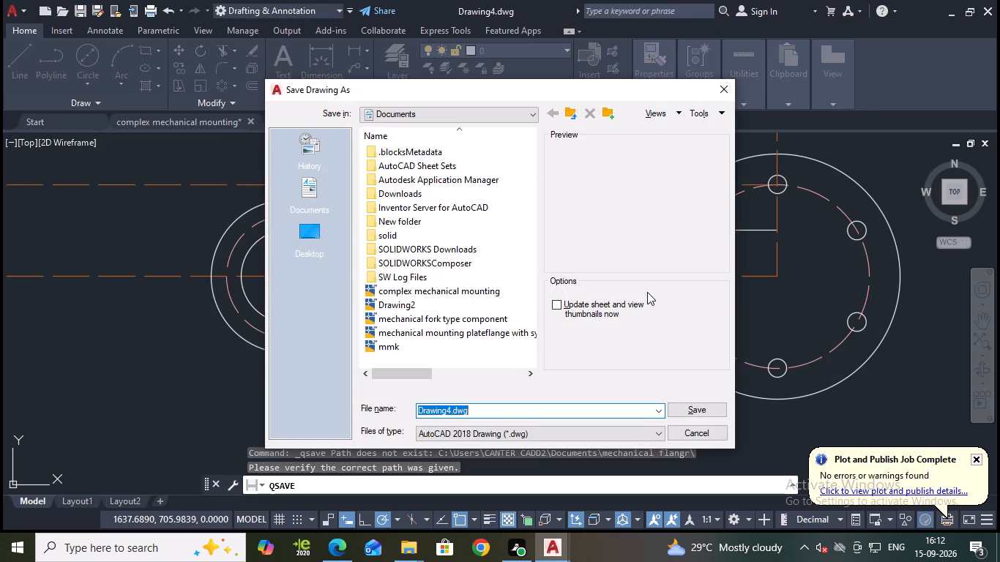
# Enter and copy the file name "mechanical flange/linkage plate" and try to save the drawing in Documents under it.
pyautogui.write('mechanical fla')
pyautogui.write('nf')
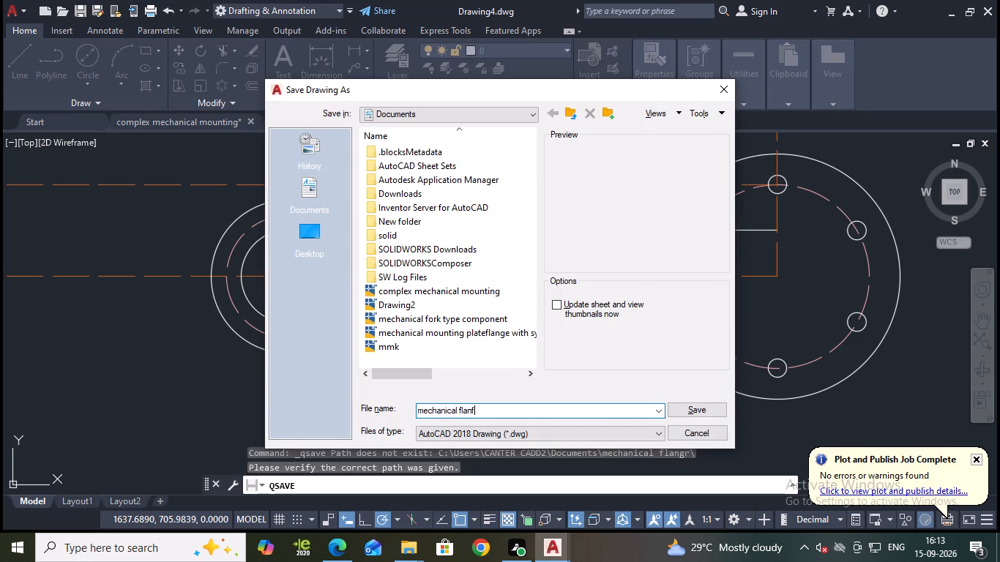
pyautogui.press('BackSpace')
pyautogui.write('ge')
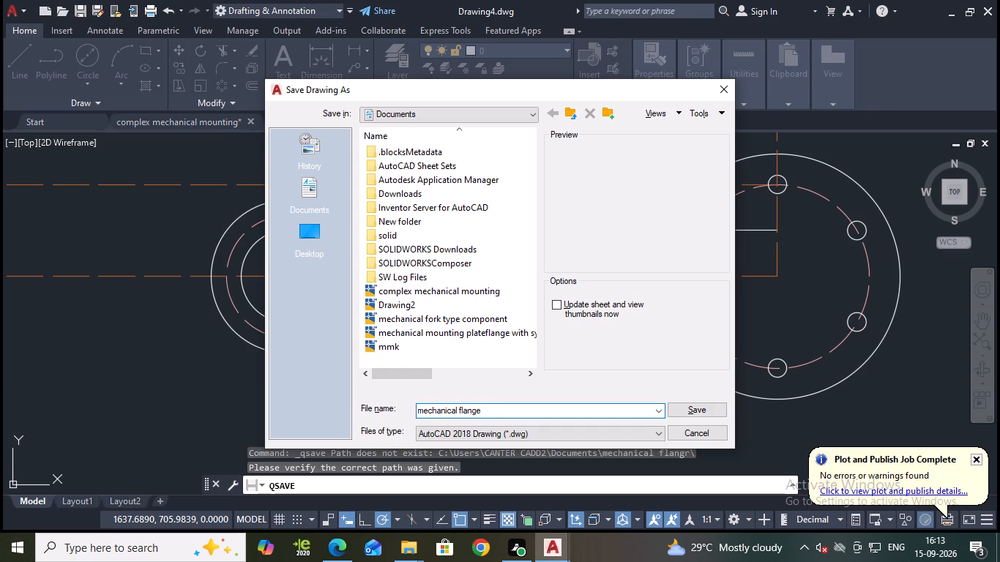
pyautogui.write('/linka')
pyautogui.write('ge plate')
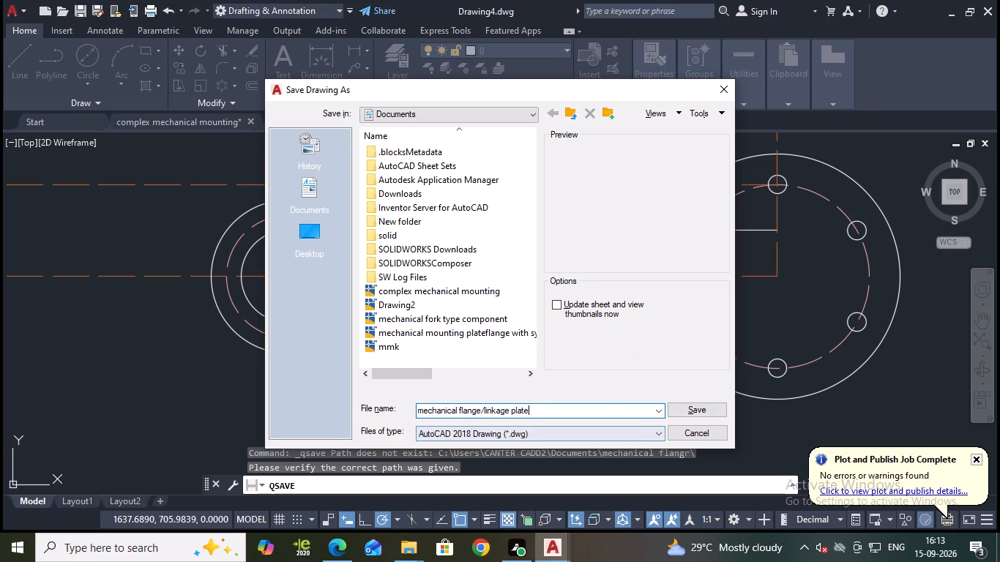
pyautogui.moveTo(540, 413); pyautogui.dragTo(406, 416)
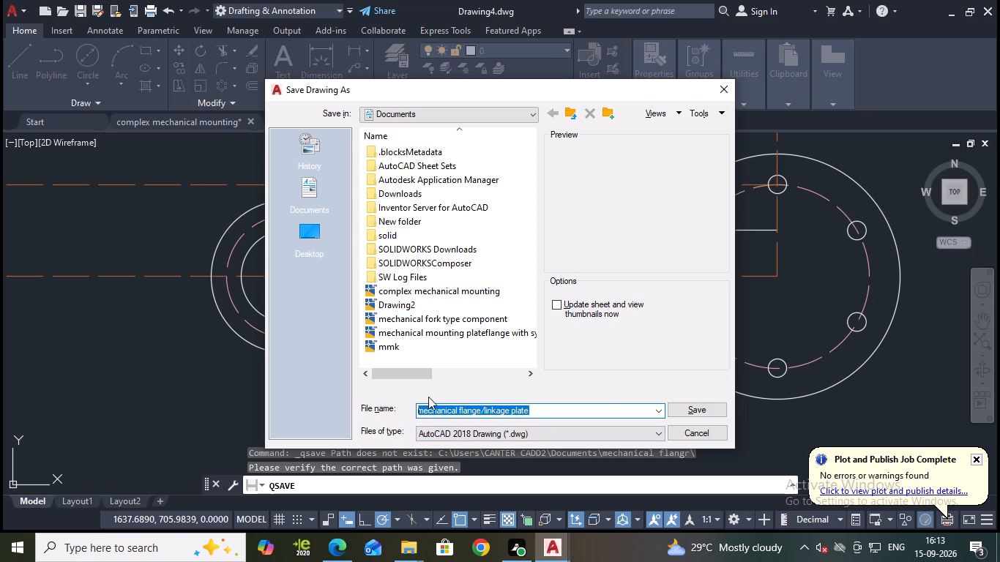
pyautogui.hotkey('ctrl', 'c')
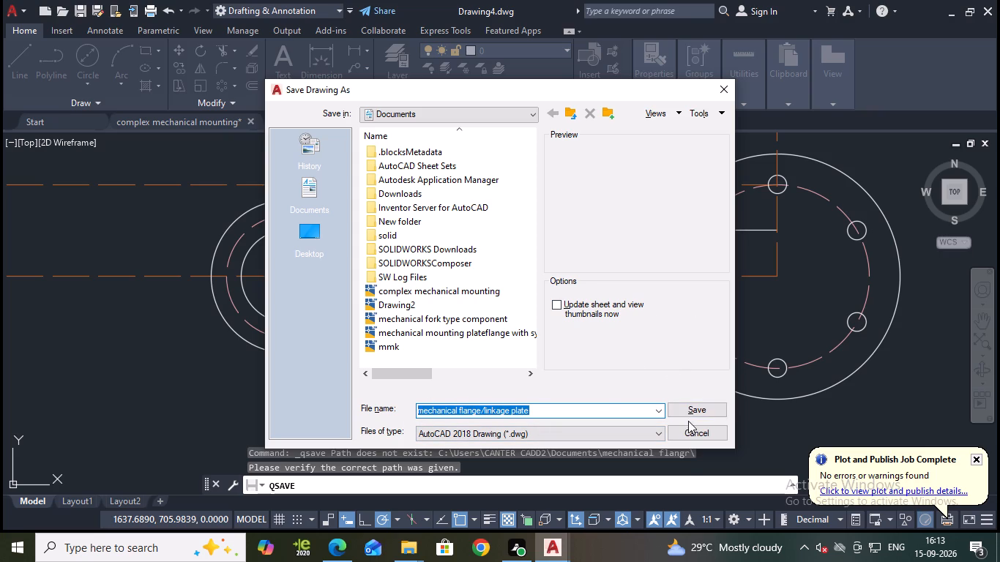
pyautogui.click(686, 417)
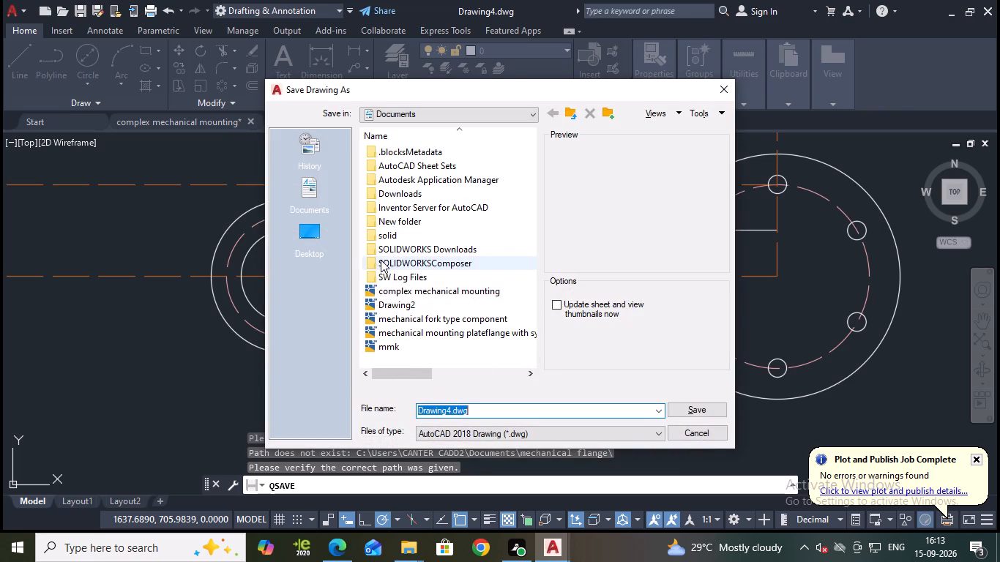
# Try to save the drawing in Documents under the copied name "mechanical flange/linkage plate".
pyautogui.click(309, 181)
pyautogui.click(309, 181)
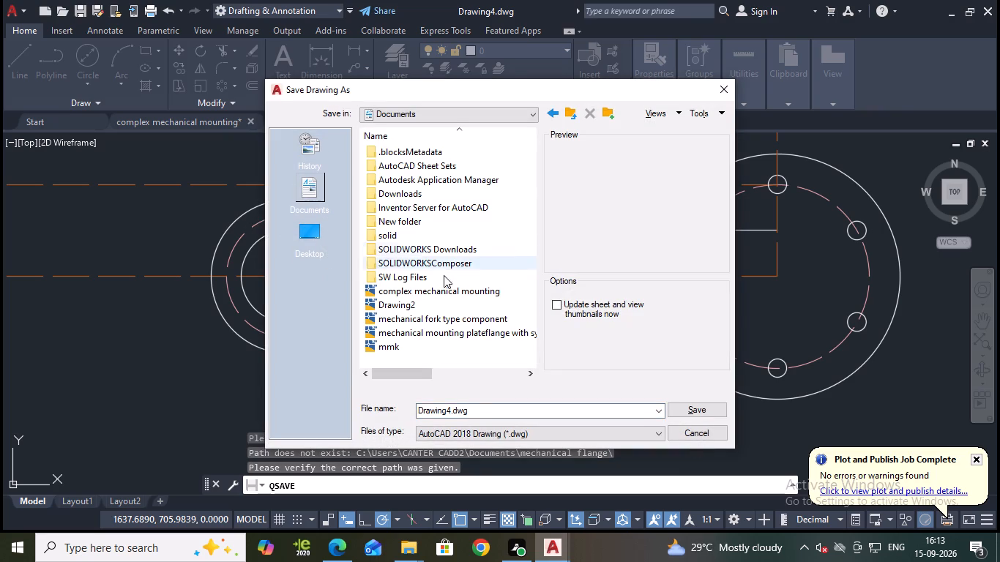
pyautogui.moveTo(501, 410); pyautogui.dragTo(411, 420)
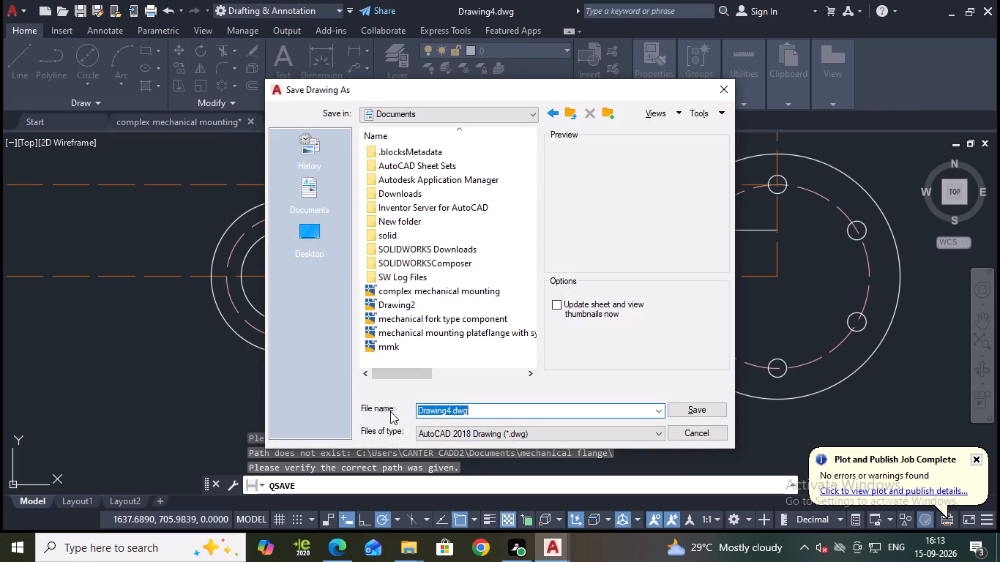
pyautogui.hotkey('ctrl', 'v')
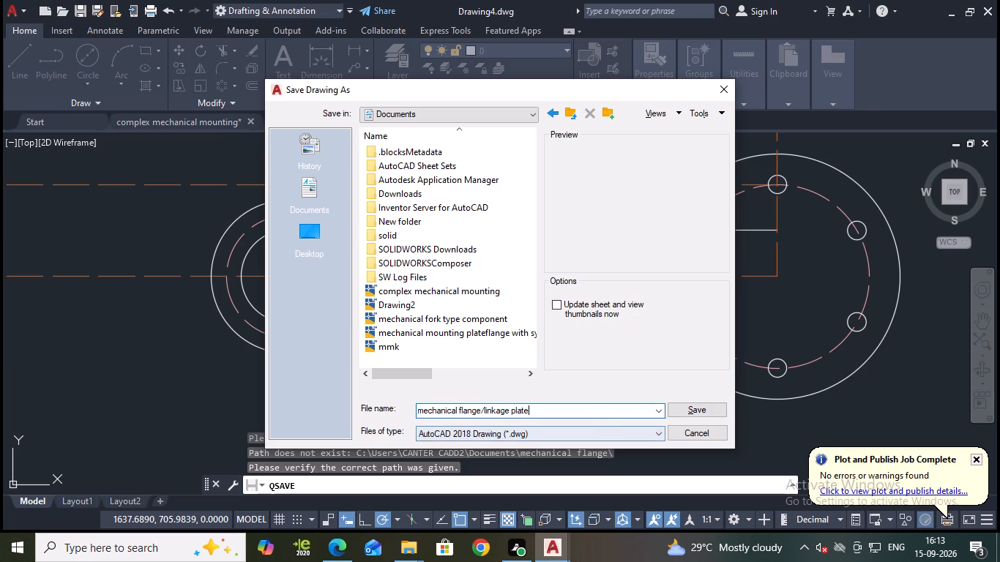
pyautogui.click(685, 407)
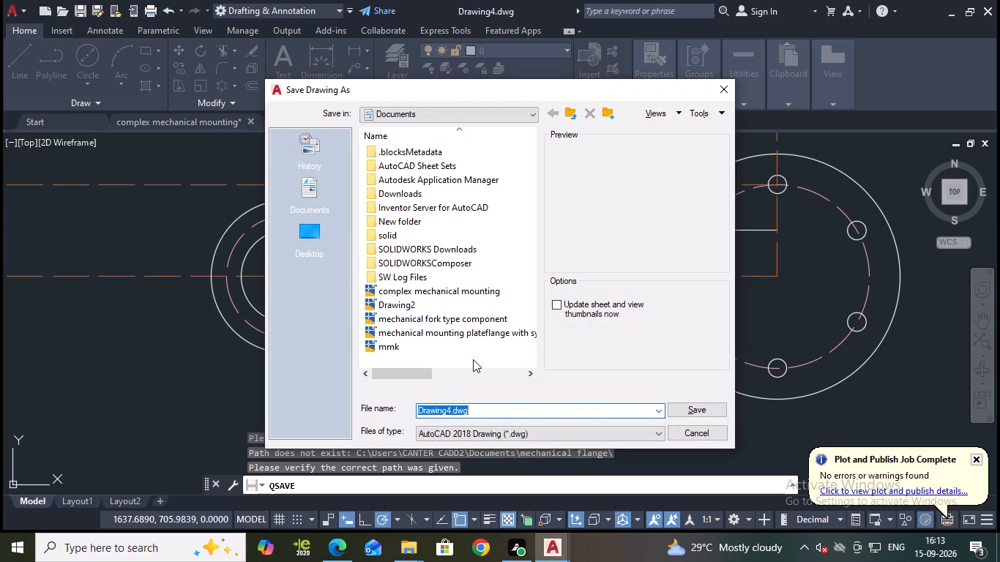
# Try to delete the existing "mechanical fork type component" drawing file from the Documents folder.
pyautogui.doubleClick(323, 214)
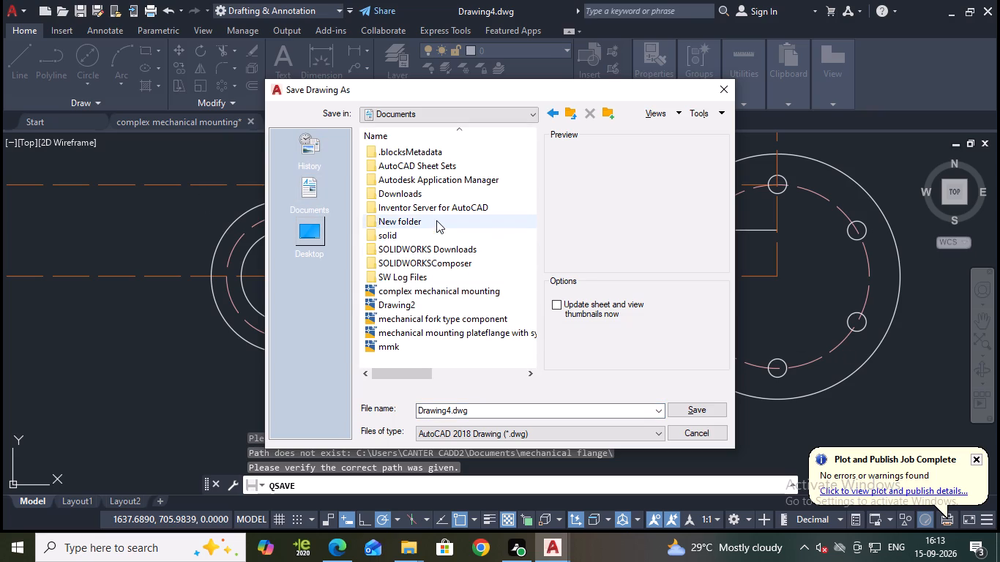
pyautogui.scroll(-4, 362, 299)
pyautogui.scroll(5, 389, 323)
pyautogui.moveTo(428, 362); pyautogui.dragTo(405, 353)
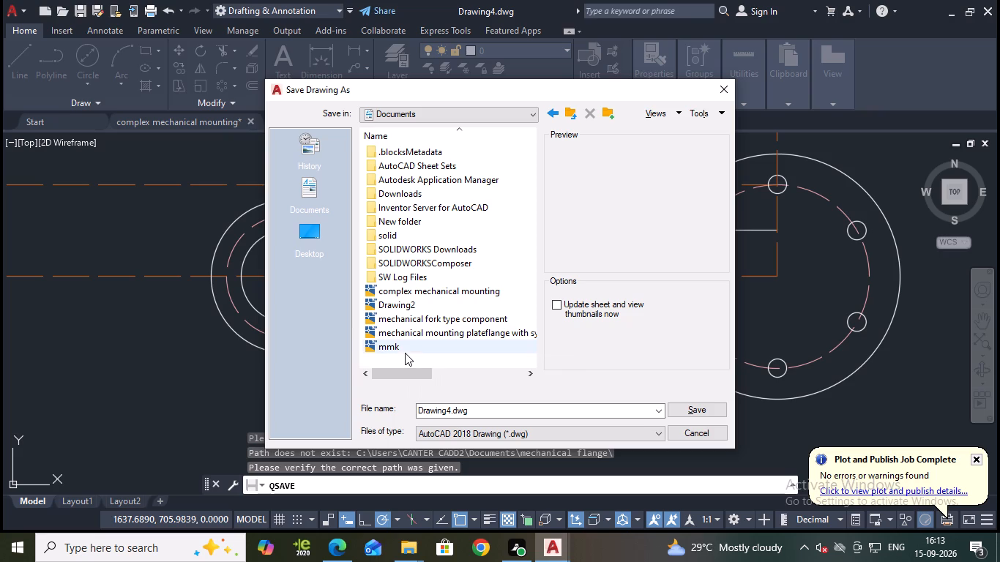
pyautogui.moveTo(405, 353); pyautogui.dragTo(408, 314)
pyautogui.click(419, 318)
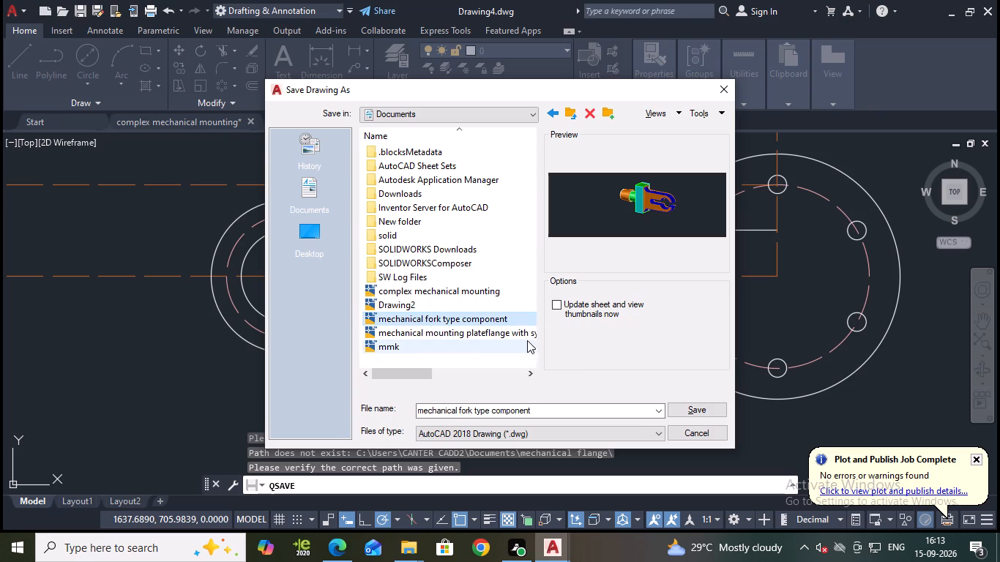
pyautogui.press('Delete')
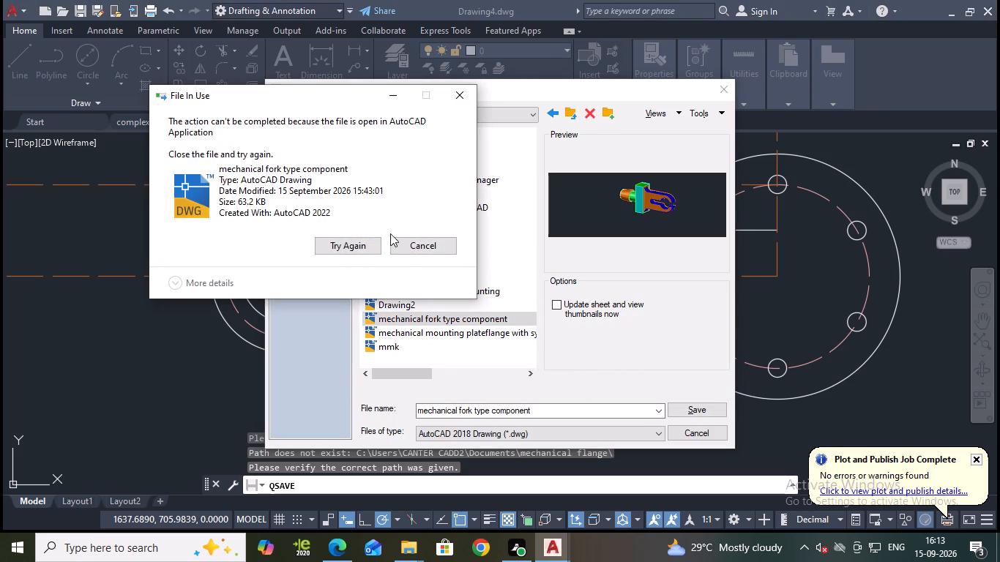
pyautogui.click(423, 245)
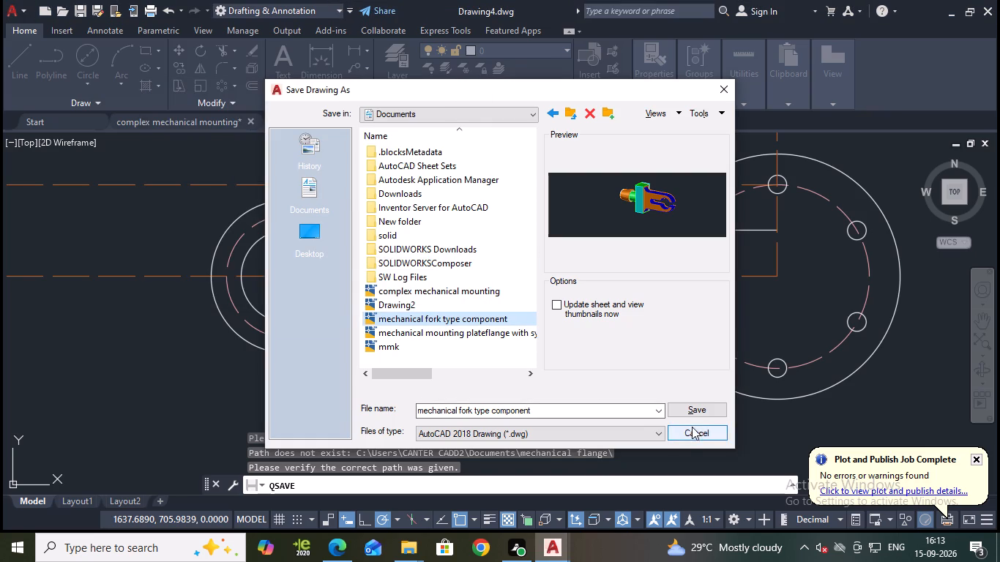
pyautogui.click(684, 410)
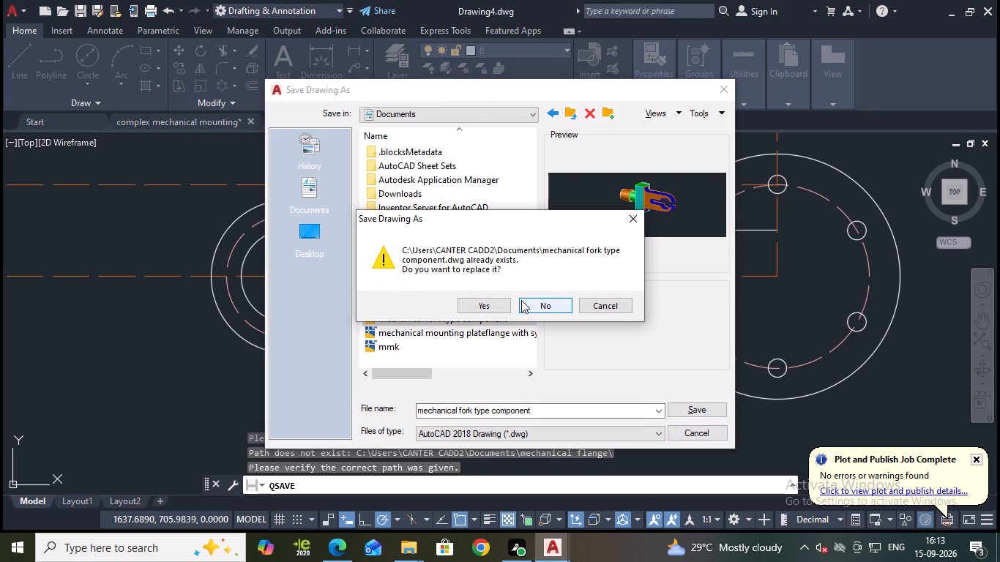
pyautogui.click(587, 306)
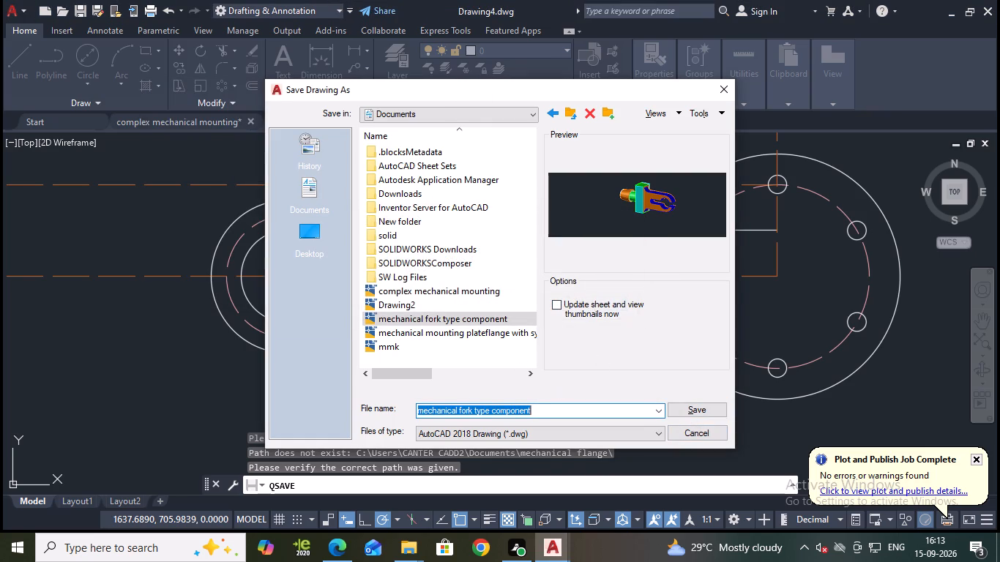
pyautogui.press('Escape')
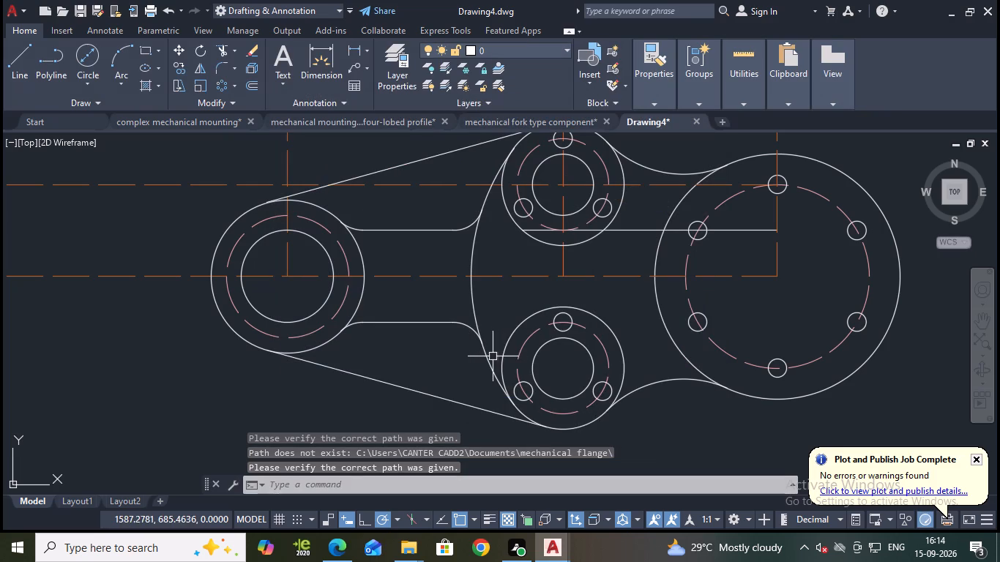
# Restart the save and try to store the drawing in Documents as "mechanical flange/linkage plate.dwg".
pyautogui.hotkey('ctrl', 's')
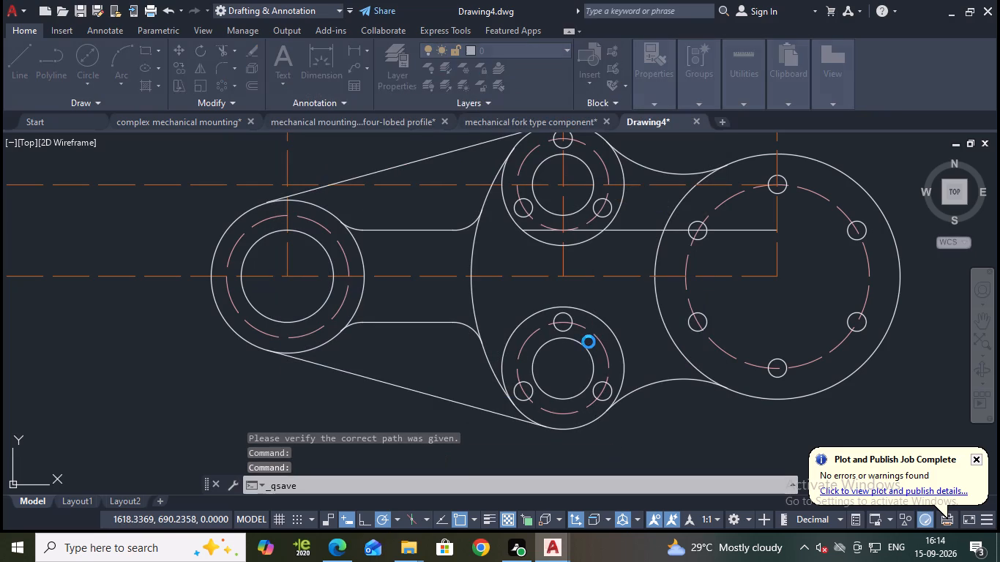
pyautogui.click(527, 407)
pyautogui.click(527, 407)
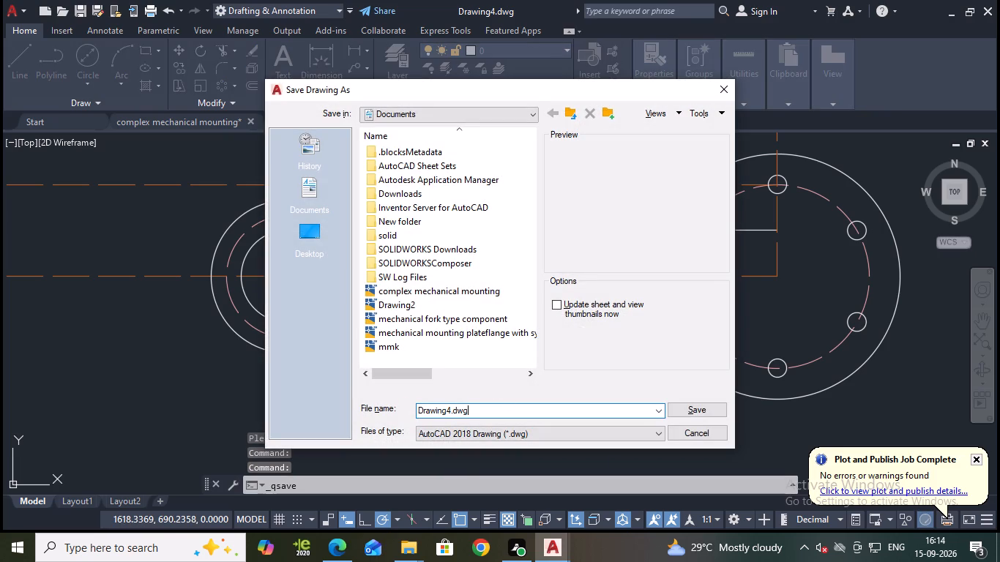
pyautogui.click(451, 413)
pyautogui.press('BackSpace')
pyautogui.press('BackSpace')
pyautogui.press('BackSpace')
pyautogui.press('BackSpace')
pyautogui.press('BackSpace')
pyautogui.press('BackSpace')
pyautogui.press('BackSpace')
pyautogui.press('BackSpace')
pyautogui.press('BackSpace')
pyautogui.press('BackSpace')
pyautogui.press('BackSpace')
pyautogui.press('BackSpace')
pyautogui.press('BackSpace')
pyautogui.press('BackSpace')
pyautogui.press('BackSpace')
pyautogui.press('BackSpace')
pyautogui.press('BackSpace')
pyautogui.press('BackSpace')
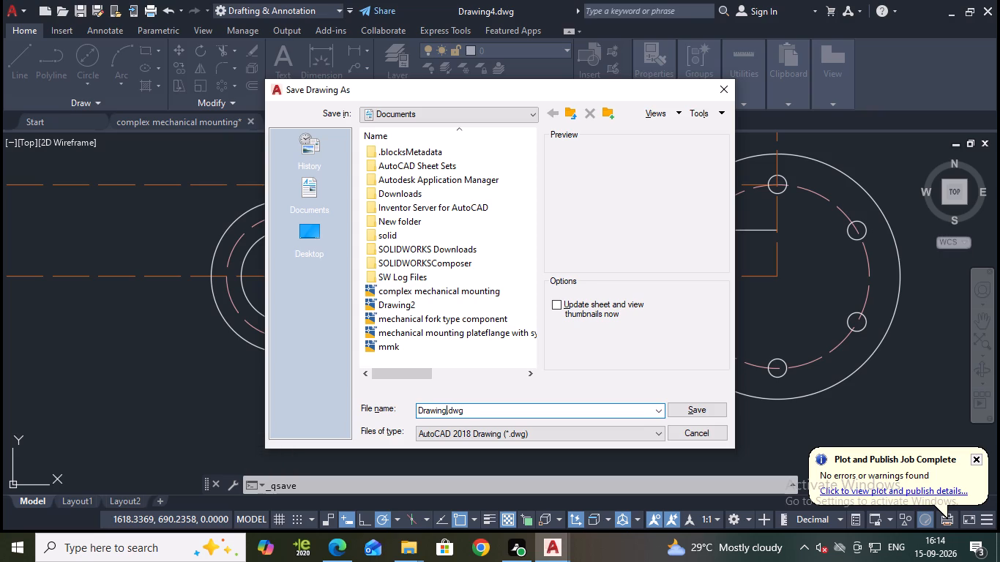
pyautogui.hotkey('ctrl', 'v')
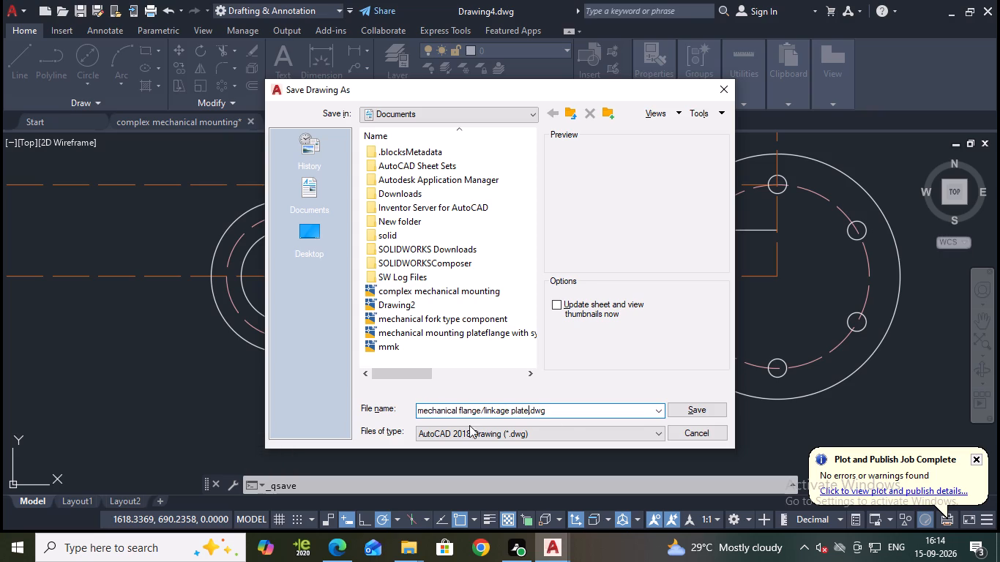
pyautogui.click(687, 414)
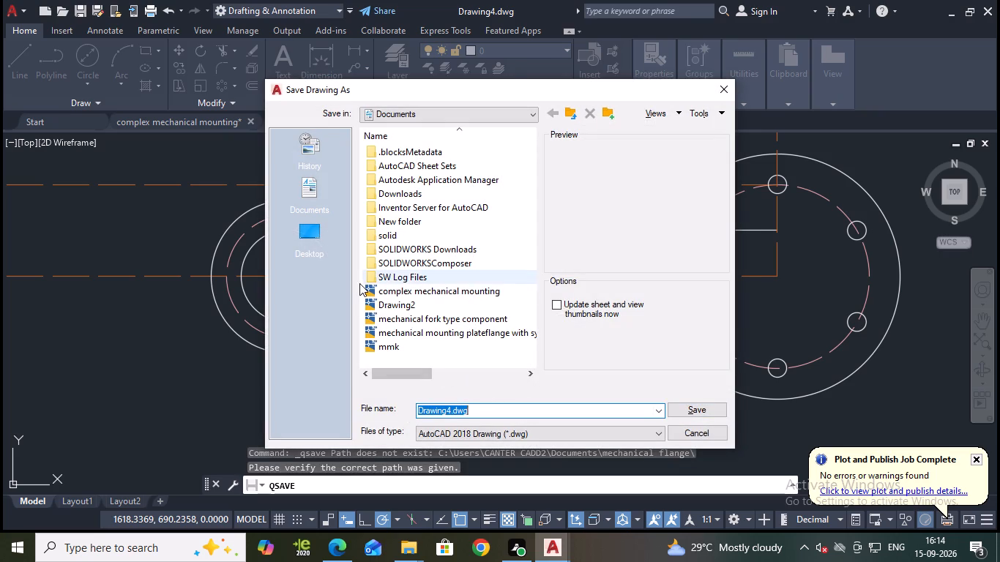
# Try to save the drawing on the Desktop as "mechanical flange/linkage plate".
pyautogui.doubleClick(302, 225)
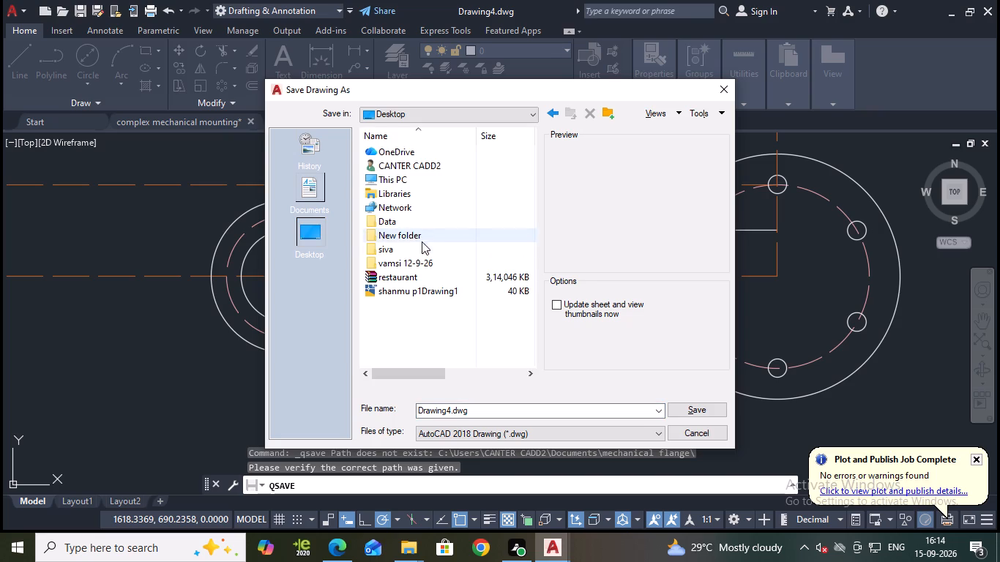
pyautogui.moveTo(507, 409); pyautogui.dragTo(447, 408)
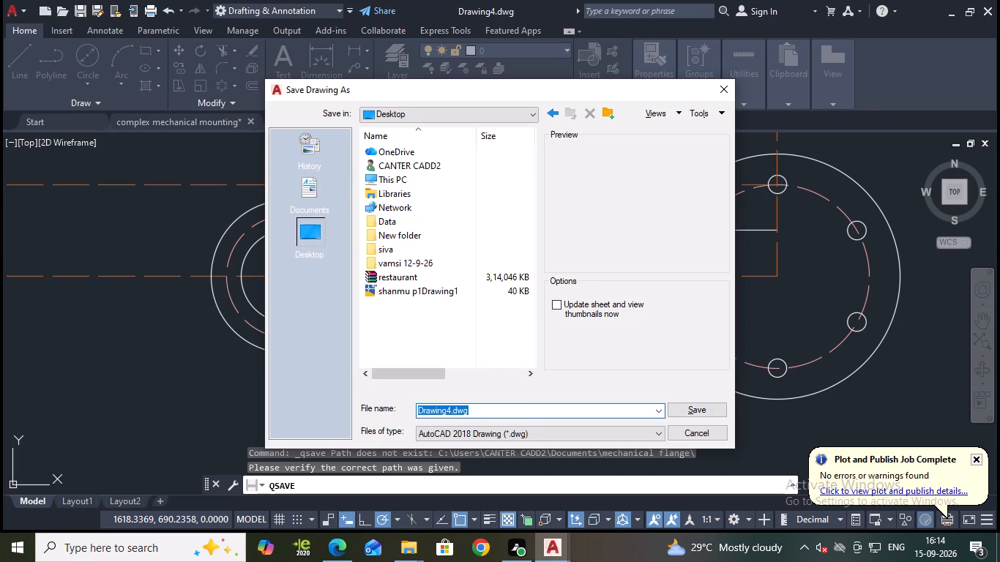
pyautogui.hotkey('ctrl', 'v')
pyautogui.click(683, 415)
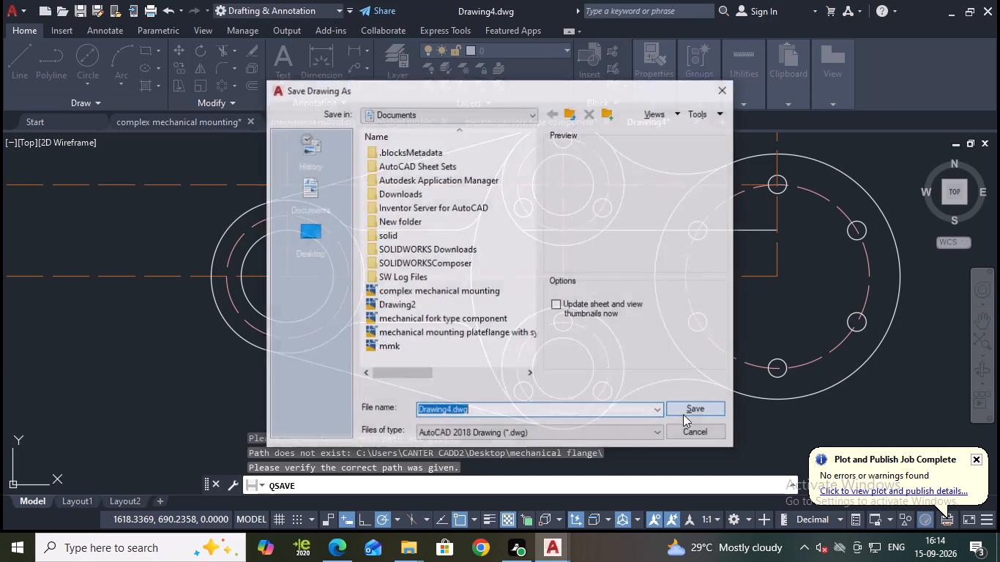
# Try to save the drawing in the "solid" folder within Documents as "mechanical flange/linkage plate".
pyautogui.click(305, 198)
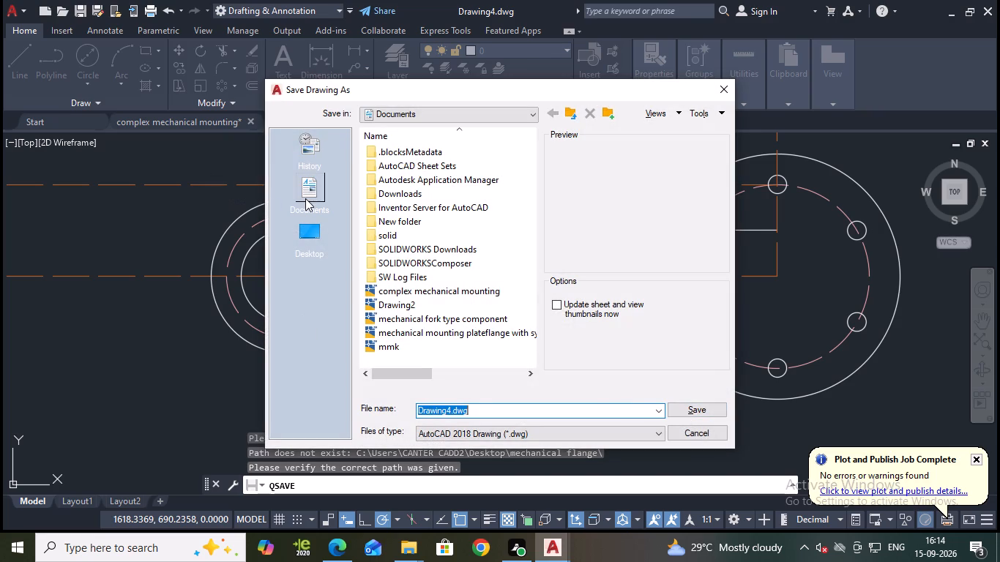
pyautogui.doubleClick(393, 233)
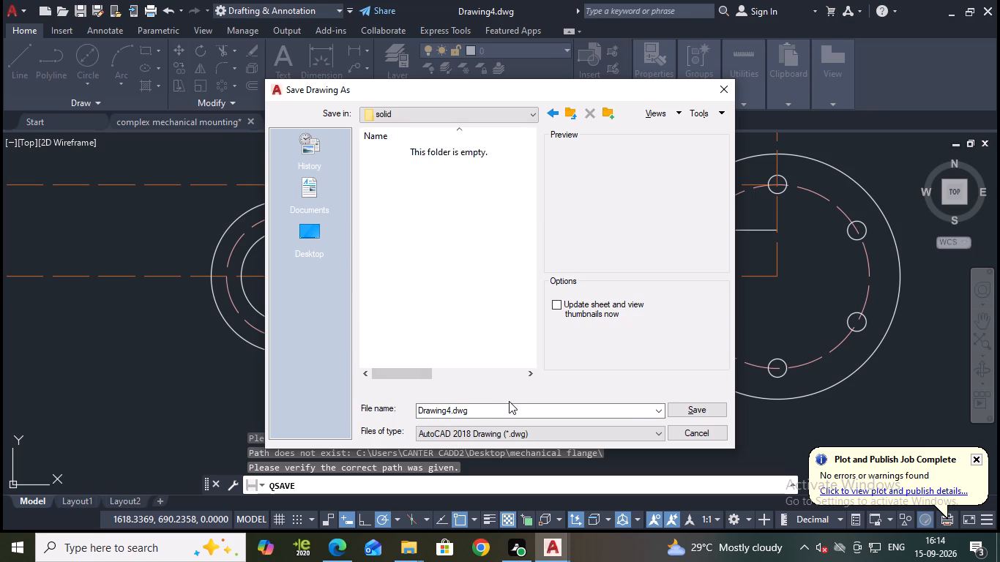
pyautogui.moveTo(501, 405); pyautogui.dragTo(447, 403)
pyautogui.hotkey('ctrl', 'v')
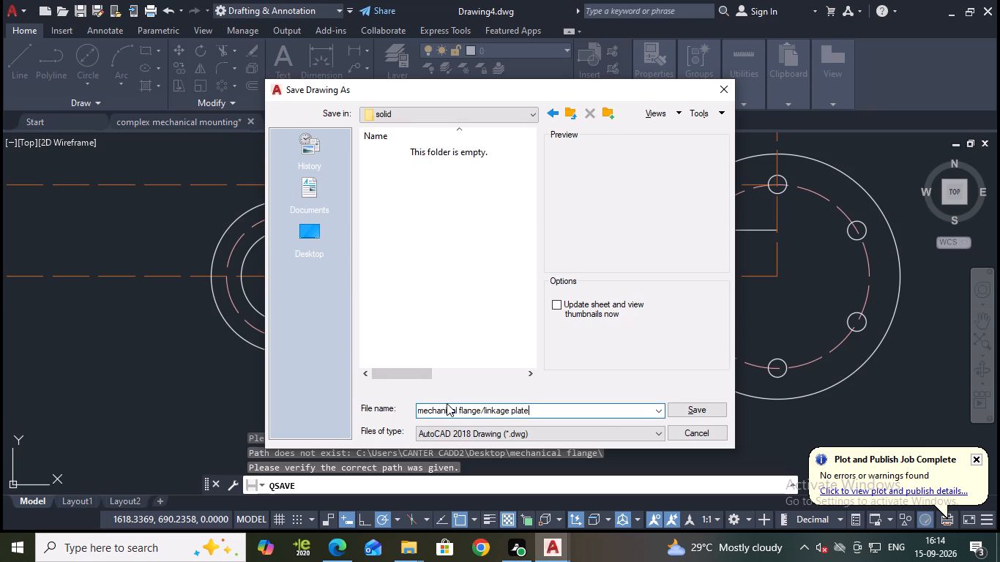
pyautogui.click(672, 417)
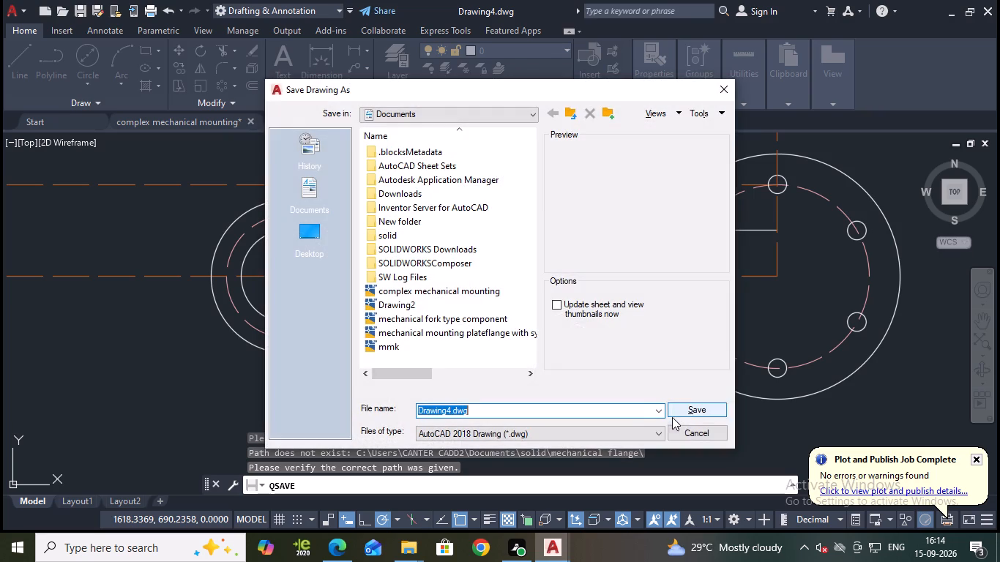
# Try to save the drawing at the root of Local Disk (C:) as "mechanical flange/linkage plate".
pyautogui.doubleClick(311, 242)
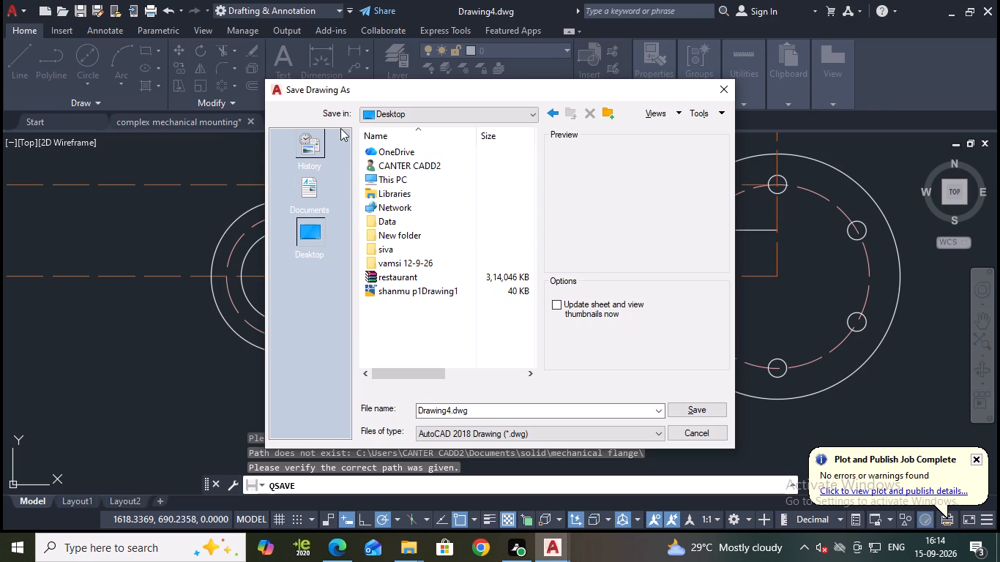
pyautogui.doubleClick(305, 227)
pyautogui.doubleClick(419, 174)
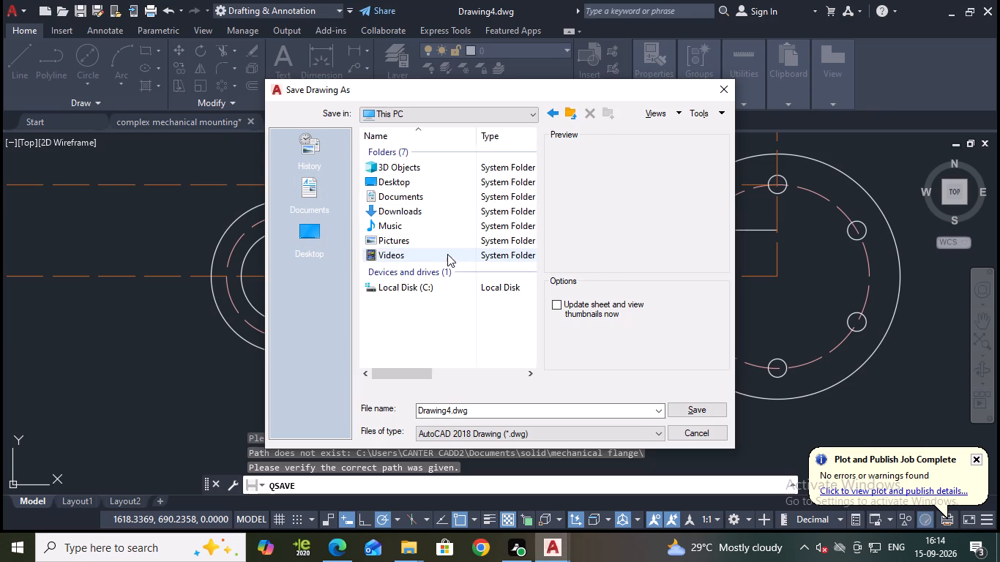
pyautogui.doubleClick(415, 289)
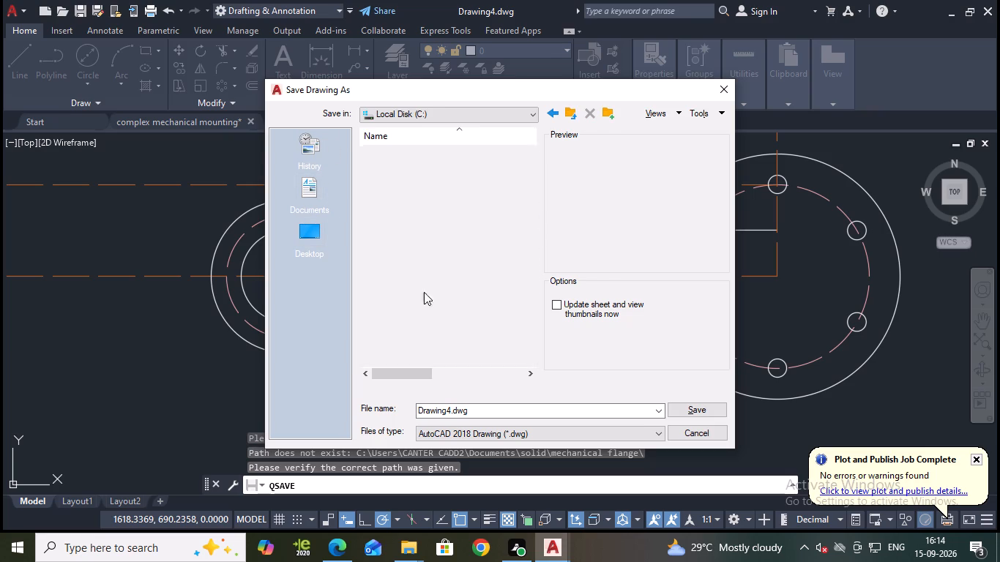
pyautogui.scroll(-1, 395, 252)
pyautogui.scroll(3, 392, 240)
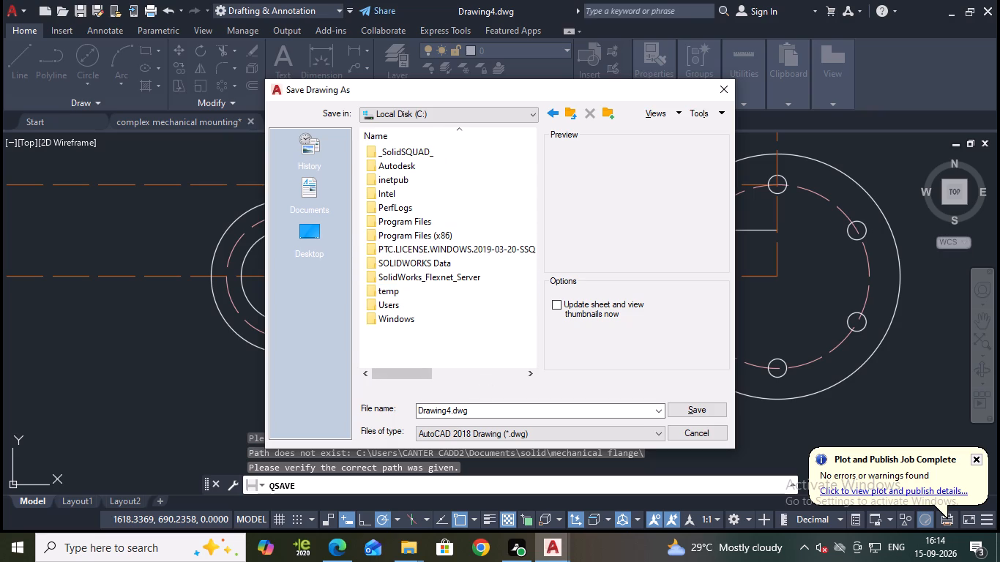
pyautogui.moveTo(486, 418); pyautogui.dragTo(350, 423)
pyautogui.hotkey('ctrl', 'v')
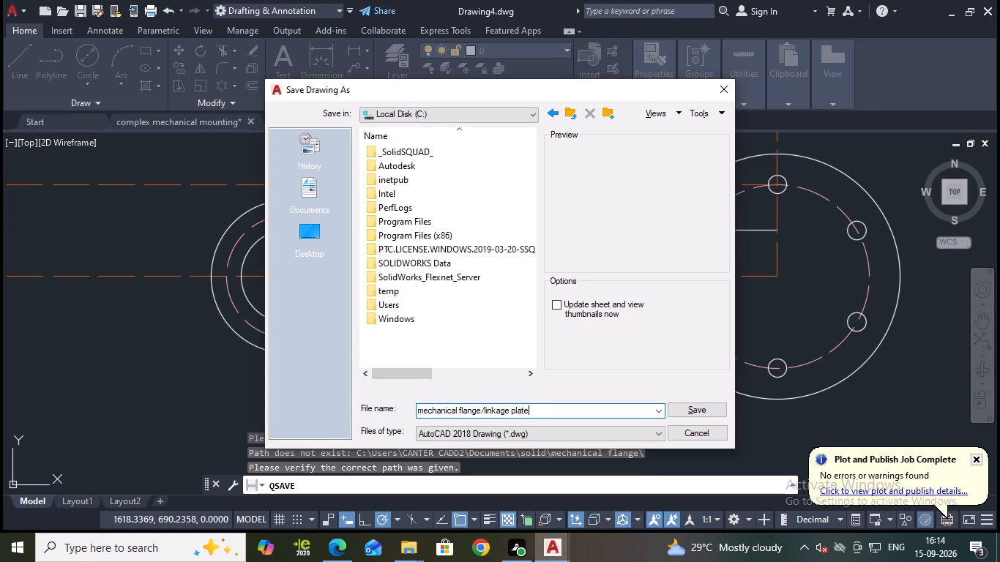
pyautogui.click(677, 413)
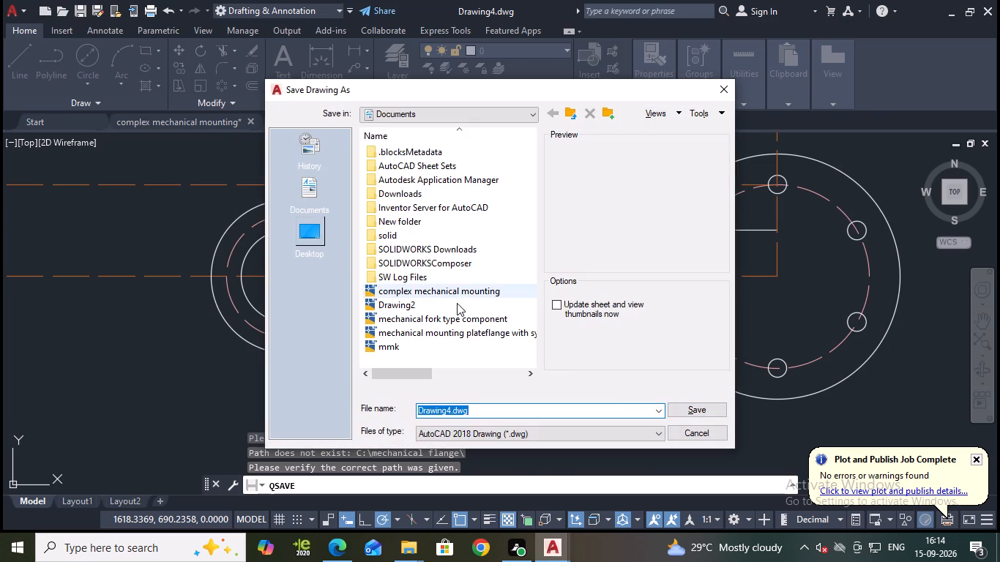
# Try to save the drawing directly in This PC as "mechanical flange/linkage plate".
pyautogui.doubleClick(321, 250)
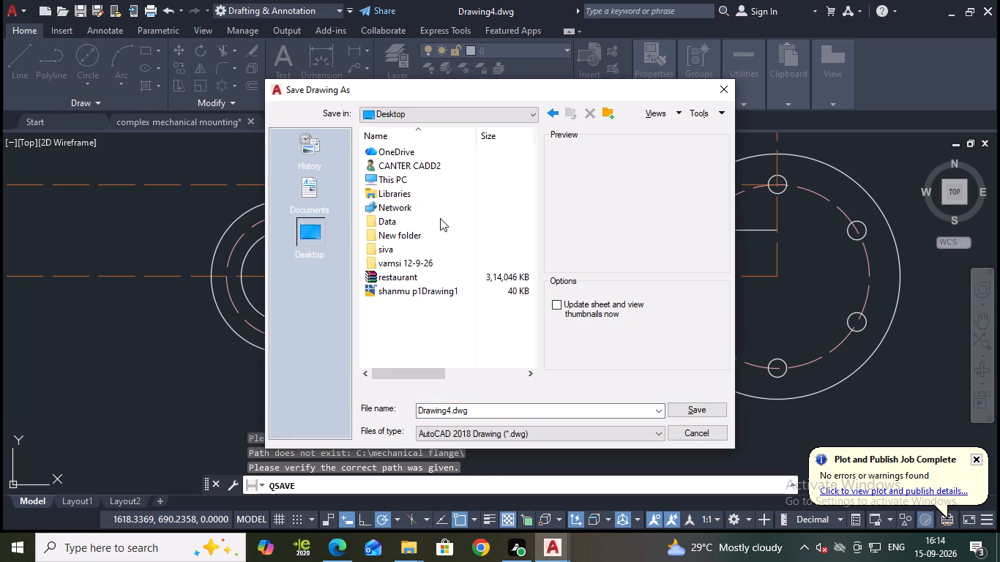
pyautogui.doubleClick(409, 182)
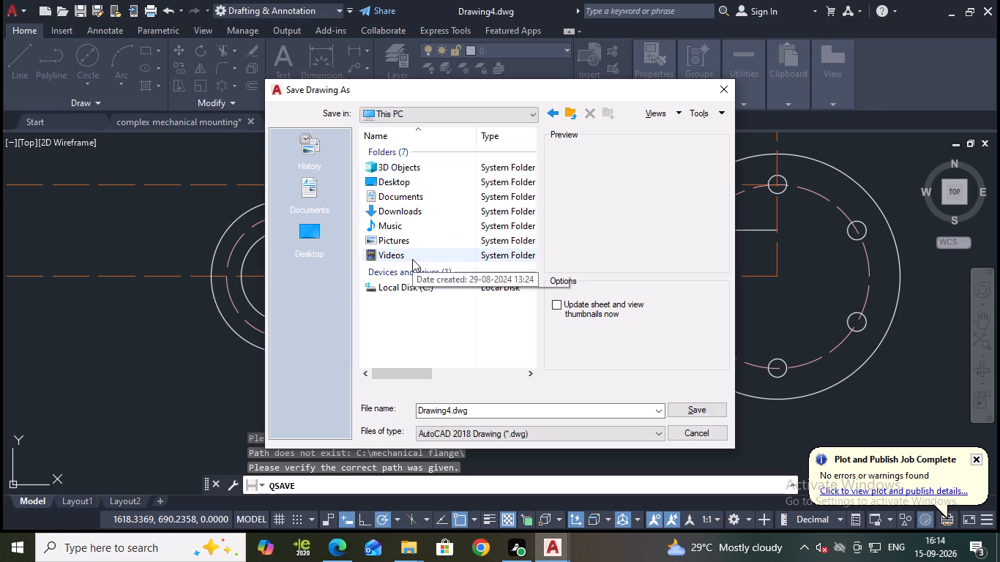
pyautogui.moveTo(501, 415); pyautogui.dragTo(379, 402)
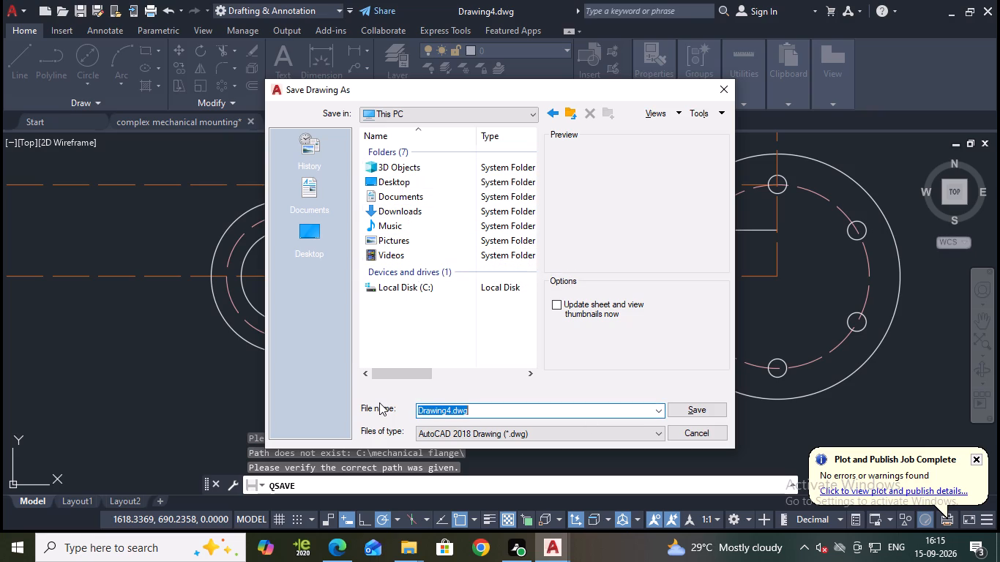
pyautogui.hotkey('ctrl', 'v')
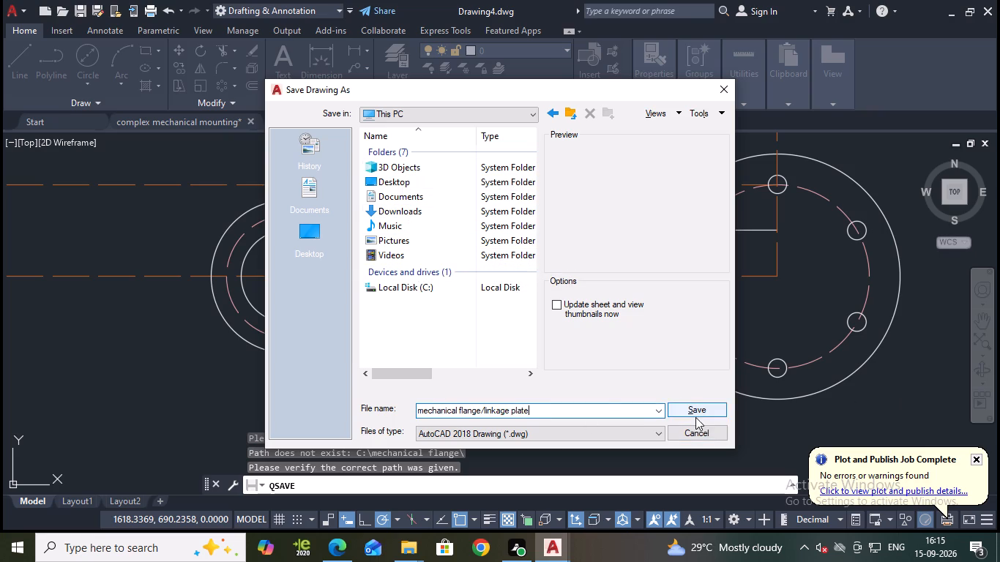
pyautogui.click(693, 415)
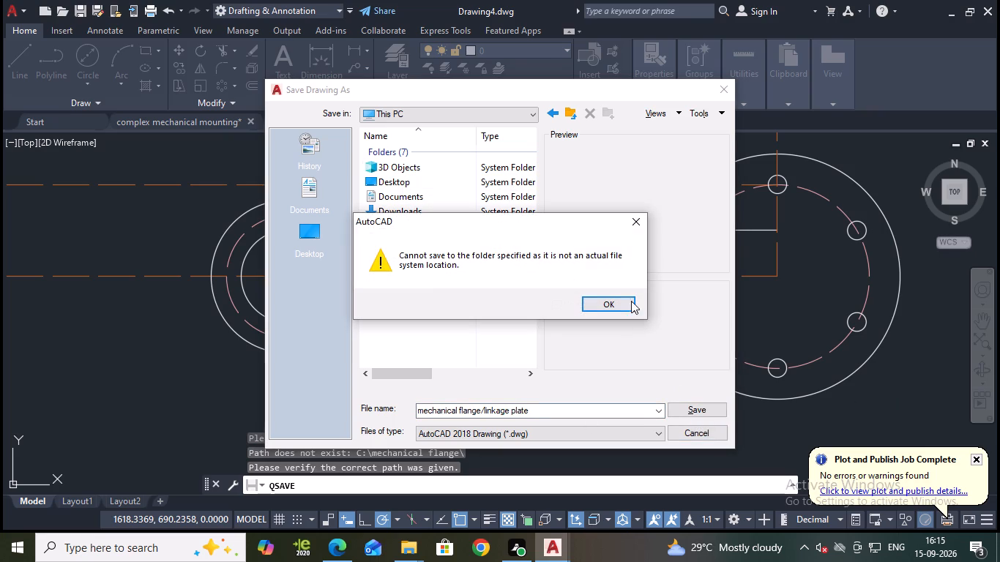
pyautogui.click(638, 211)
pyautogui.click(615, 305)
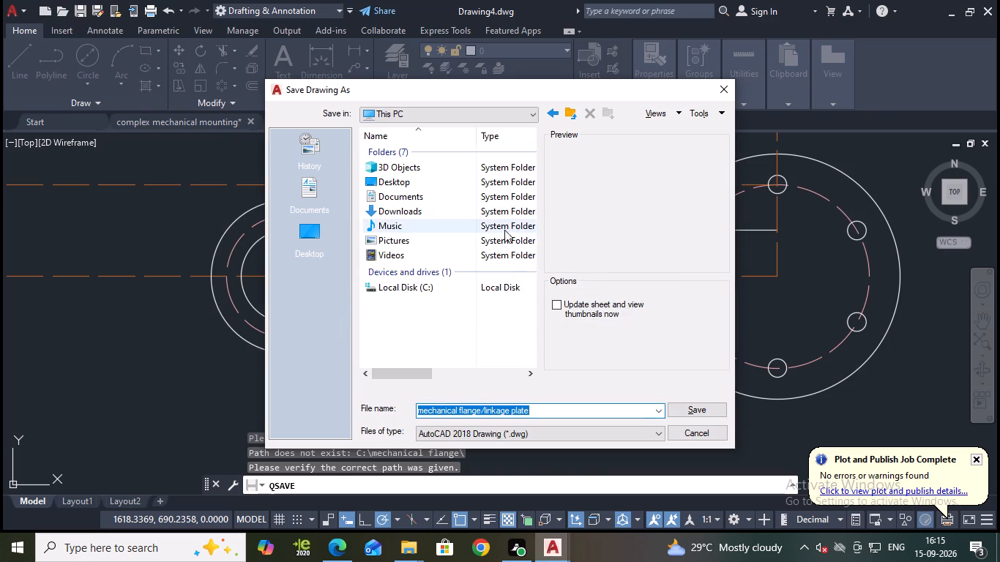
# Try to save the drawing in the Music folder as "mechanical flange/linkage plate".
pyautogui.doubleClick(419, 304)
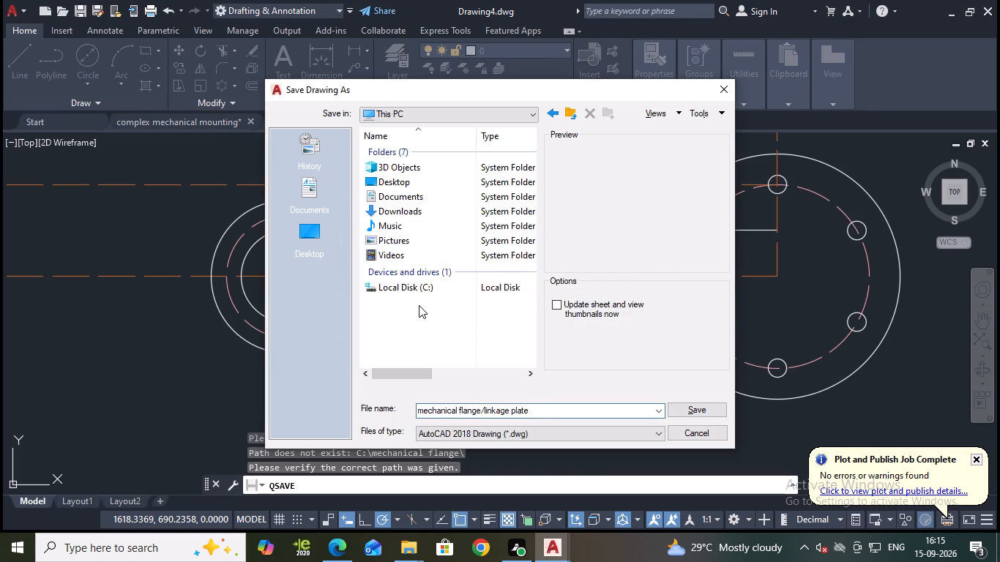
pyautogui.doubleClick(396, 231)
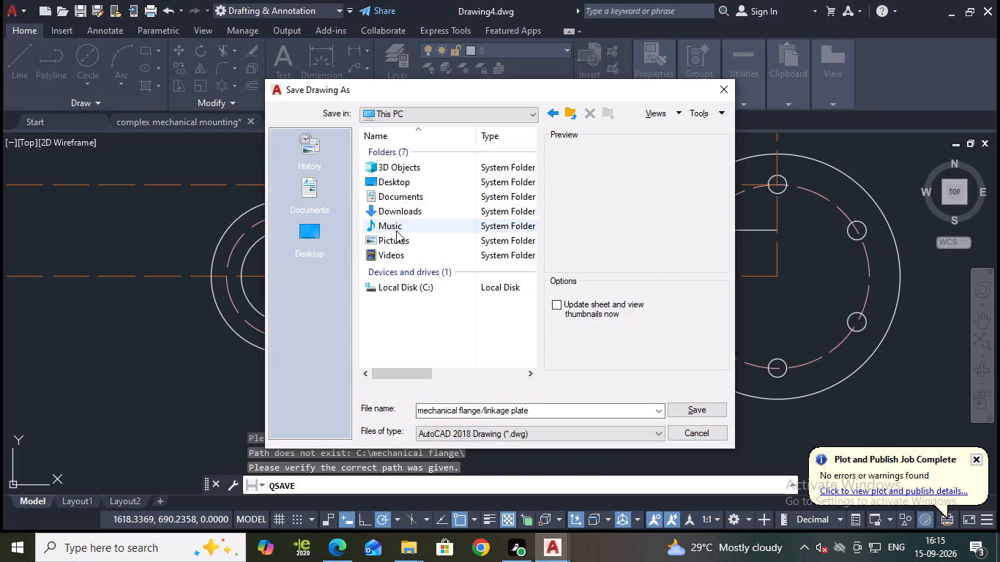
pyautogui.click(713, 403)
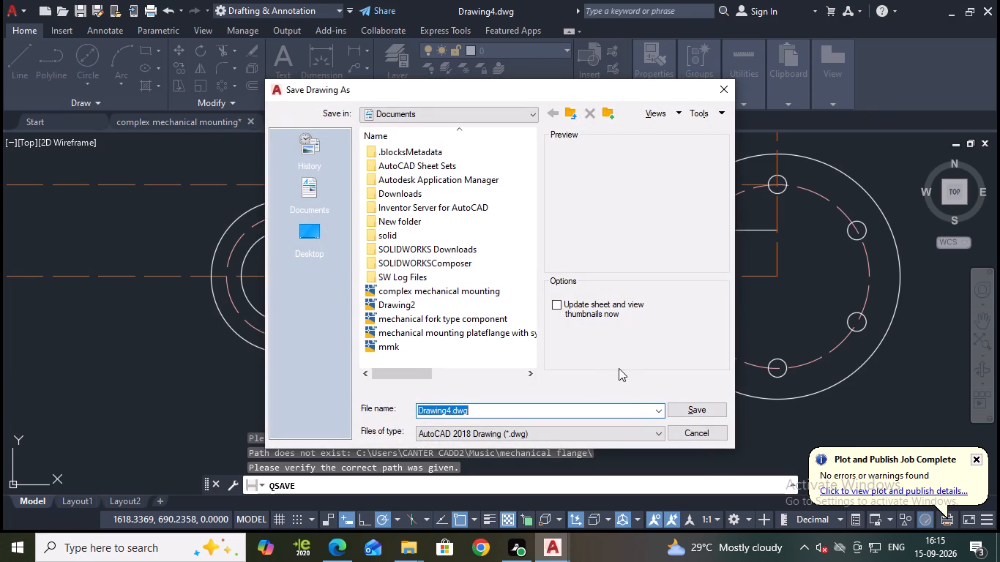
# Save the drawing in Documents as "Drawing4.dwg" in AutoCAD 2018 Drawing format.
pyautogui.click(693, 406)
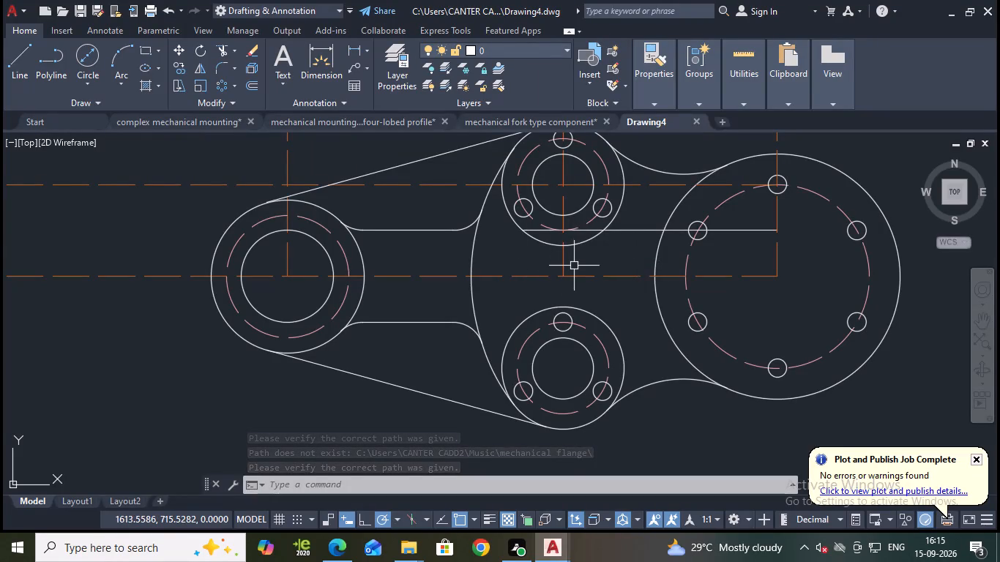
# Erase the stray solid horizontal line running from the upper boss to the centre of the large flange.
pyautogui.click(627, 231)
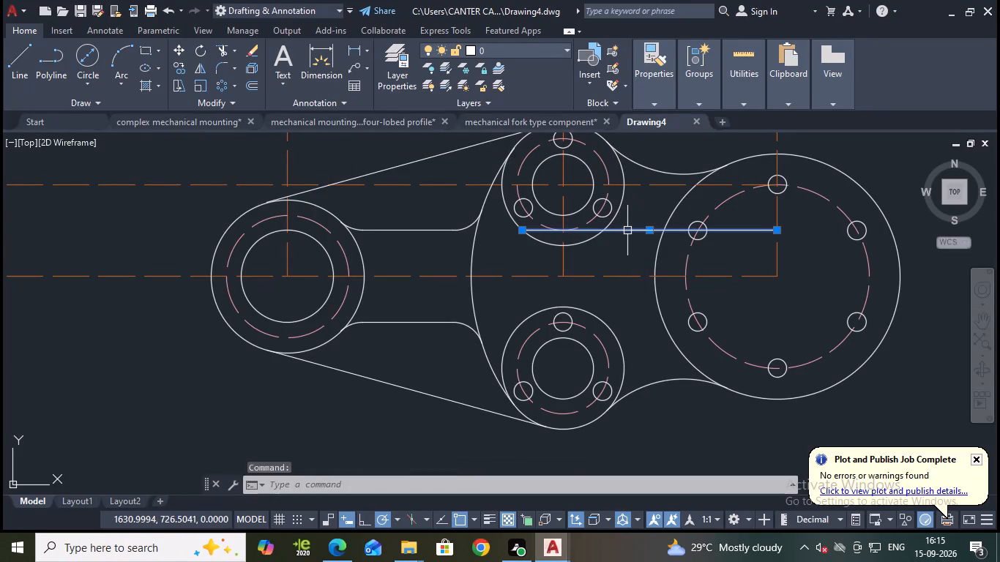
pyautogui.press('e')
pyautogui.press('Return')
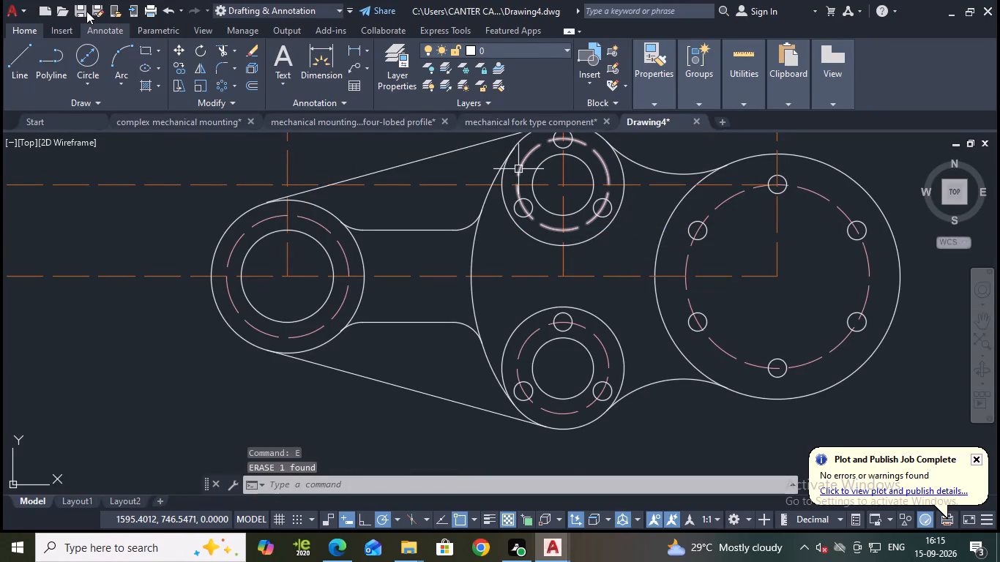
# Save the changes to the current drawing.
pyautogui.click(89, 12)
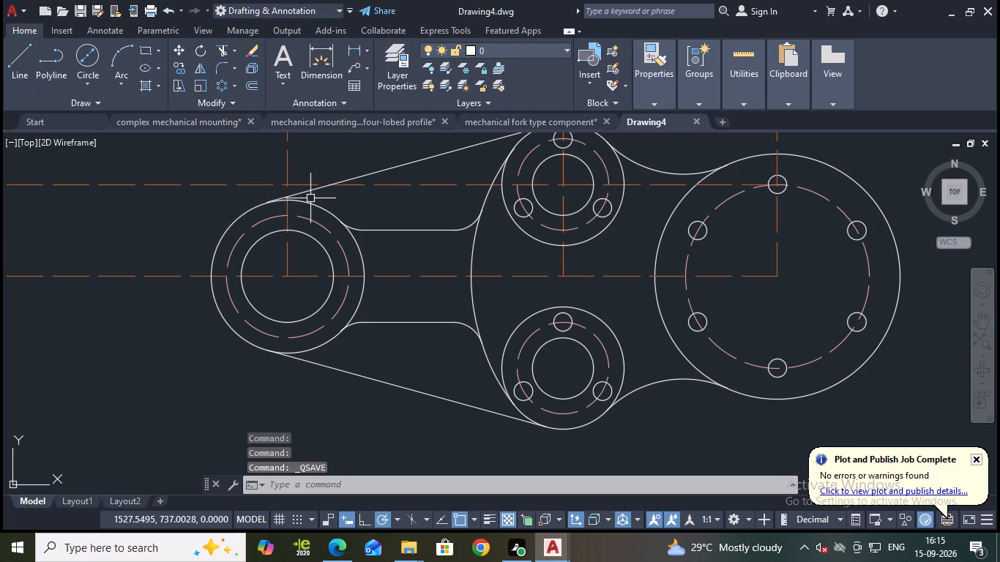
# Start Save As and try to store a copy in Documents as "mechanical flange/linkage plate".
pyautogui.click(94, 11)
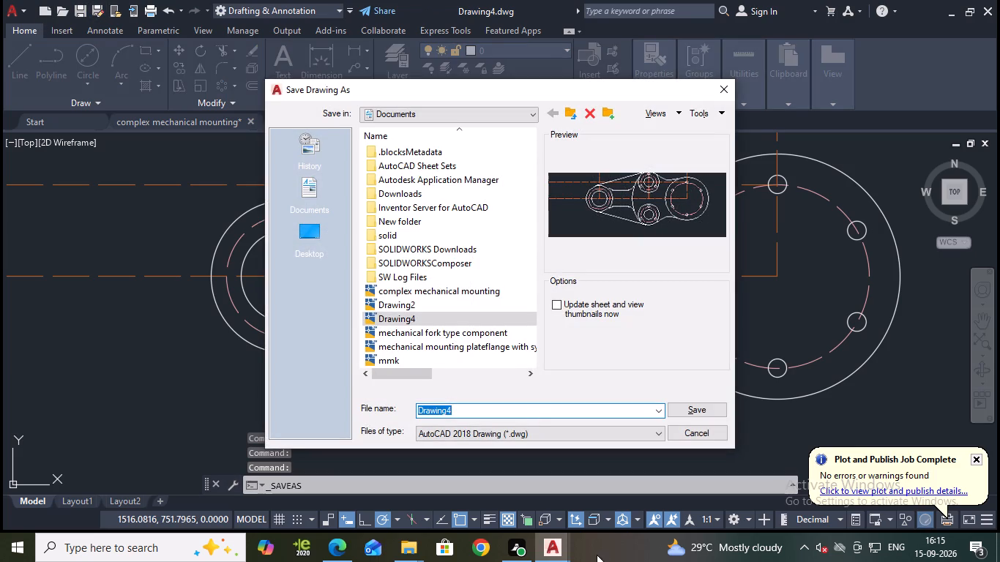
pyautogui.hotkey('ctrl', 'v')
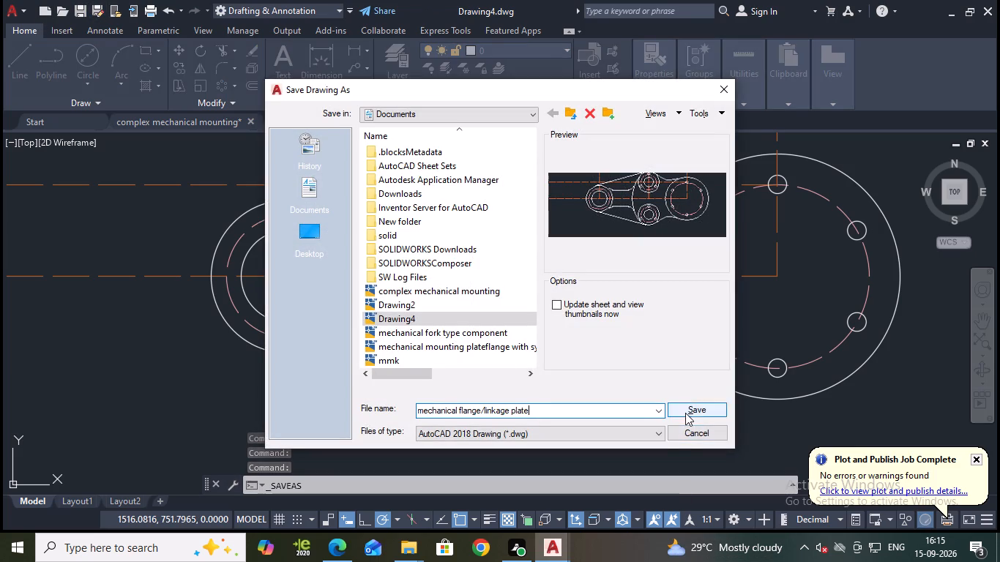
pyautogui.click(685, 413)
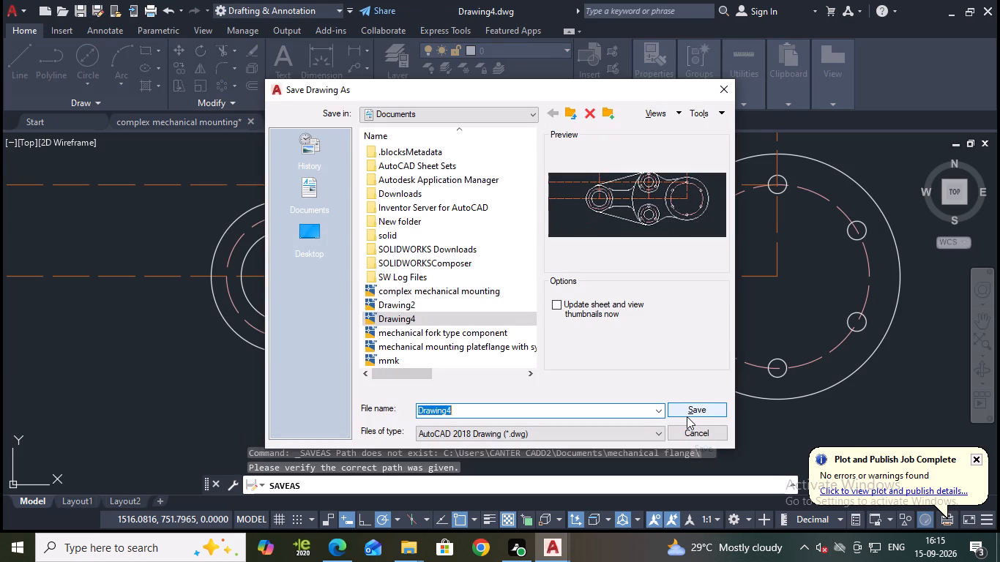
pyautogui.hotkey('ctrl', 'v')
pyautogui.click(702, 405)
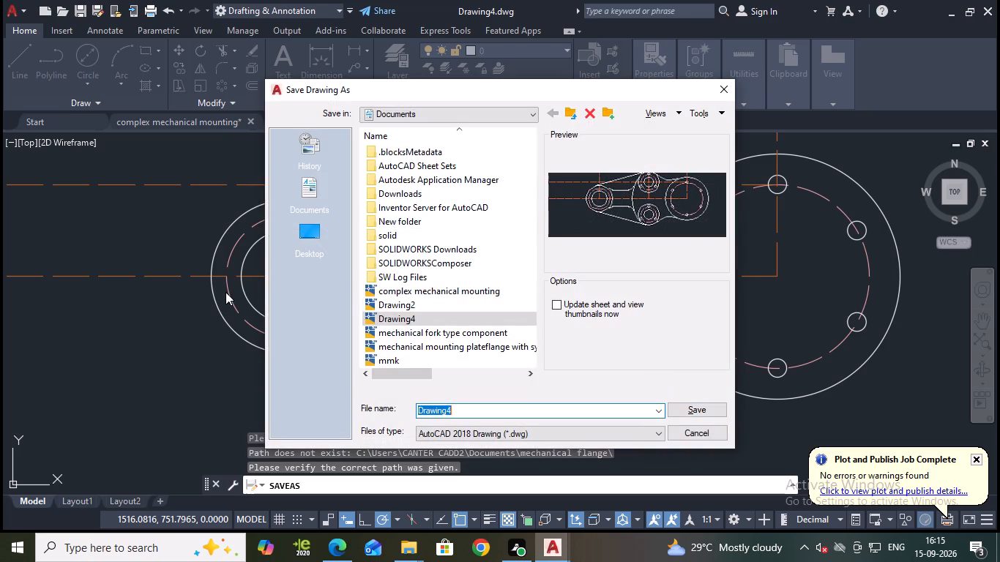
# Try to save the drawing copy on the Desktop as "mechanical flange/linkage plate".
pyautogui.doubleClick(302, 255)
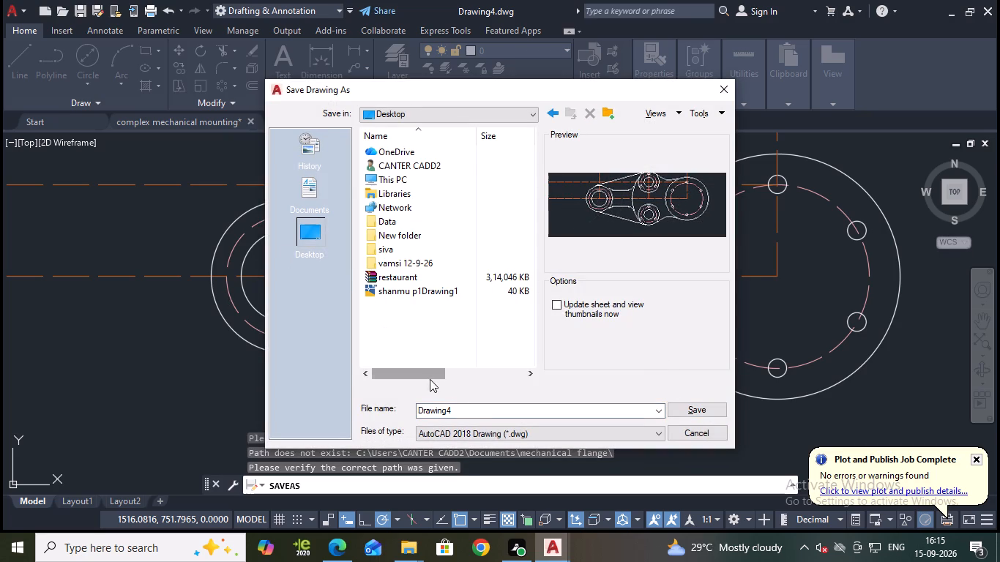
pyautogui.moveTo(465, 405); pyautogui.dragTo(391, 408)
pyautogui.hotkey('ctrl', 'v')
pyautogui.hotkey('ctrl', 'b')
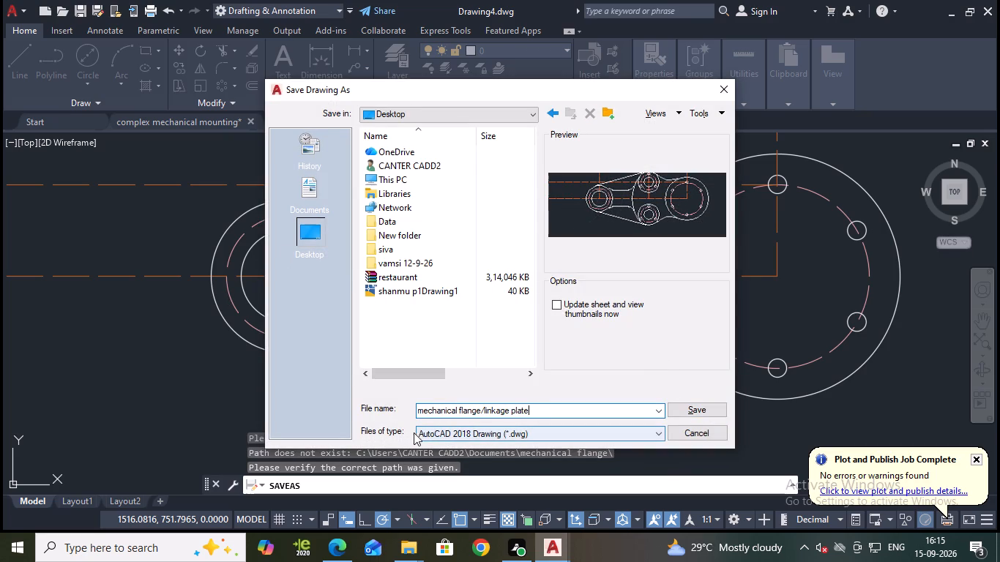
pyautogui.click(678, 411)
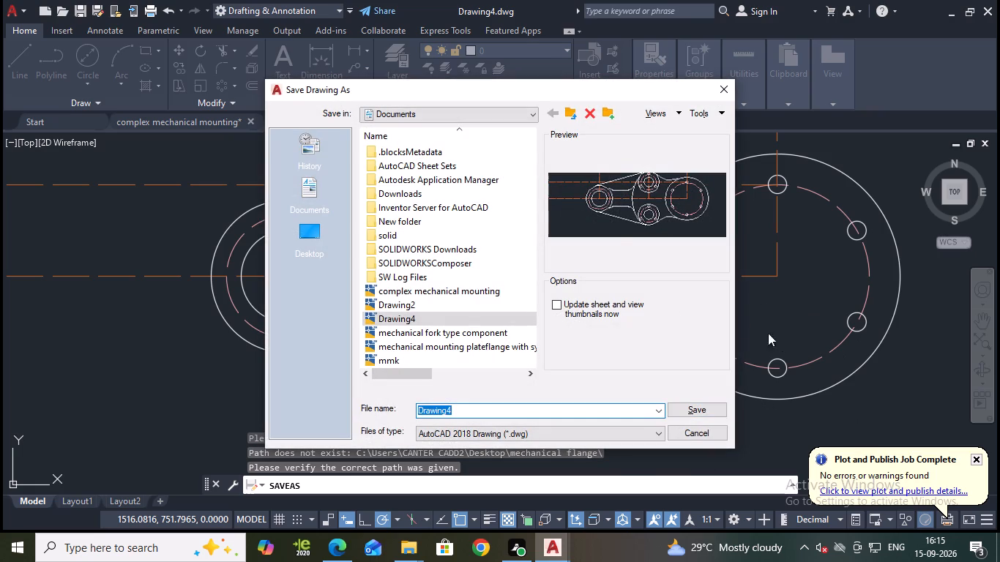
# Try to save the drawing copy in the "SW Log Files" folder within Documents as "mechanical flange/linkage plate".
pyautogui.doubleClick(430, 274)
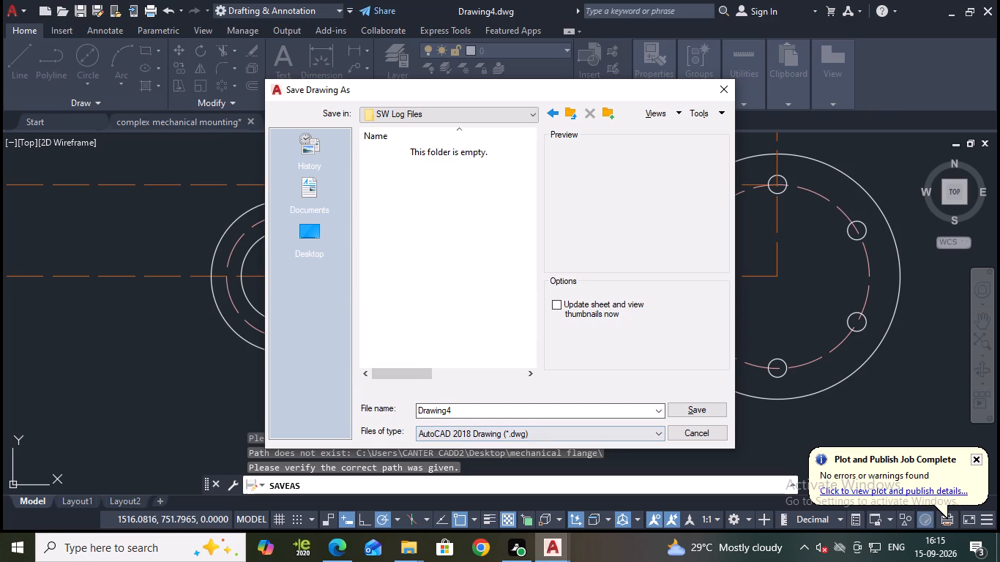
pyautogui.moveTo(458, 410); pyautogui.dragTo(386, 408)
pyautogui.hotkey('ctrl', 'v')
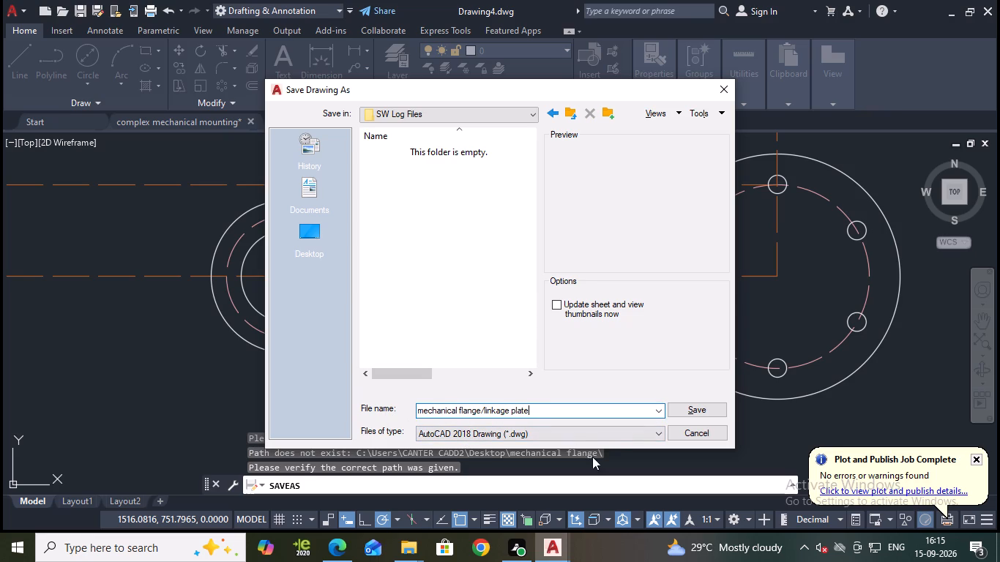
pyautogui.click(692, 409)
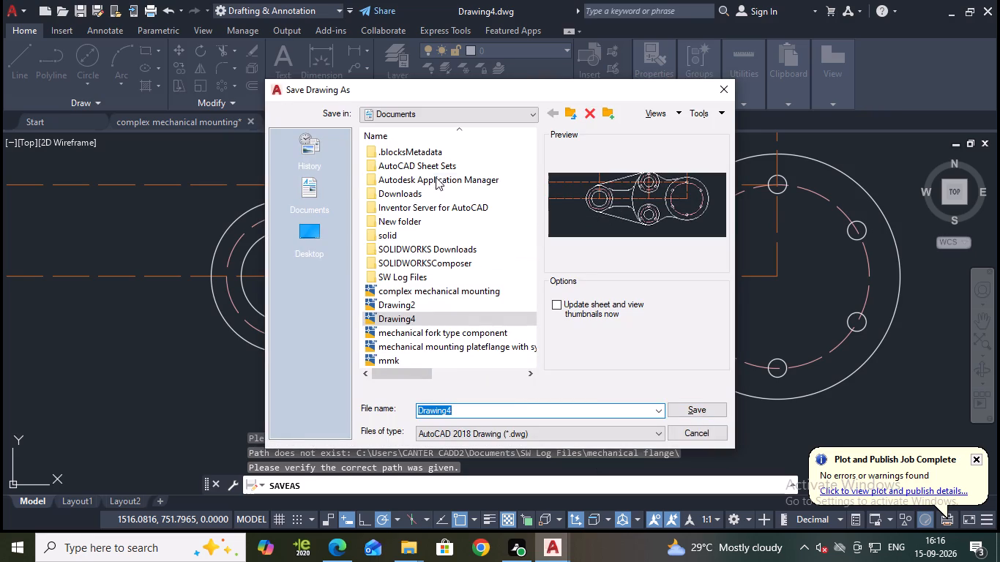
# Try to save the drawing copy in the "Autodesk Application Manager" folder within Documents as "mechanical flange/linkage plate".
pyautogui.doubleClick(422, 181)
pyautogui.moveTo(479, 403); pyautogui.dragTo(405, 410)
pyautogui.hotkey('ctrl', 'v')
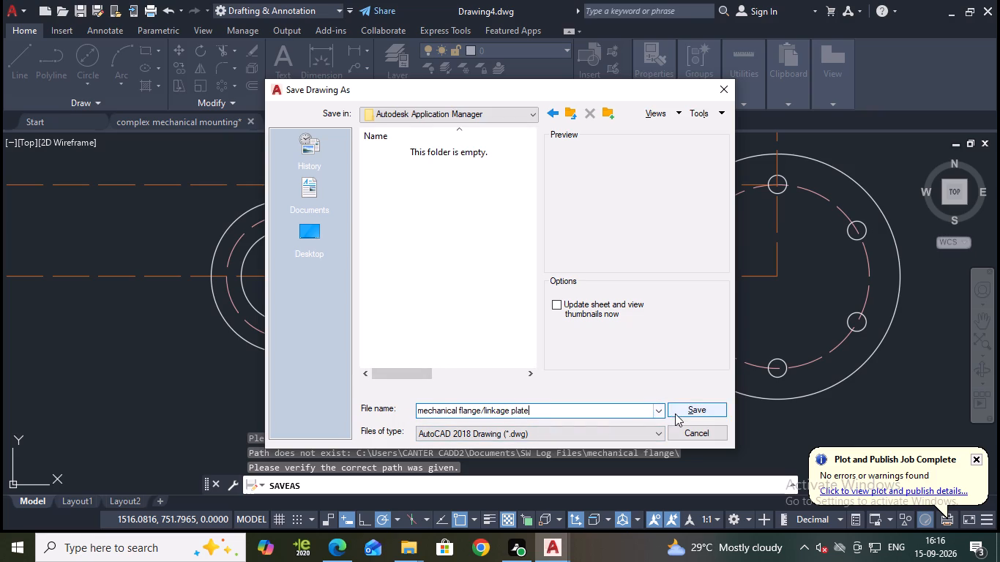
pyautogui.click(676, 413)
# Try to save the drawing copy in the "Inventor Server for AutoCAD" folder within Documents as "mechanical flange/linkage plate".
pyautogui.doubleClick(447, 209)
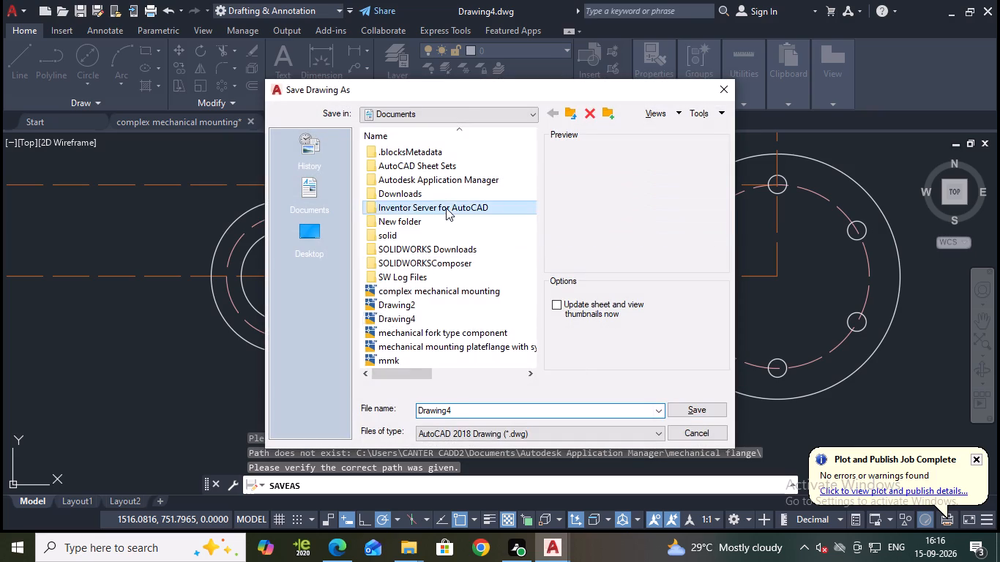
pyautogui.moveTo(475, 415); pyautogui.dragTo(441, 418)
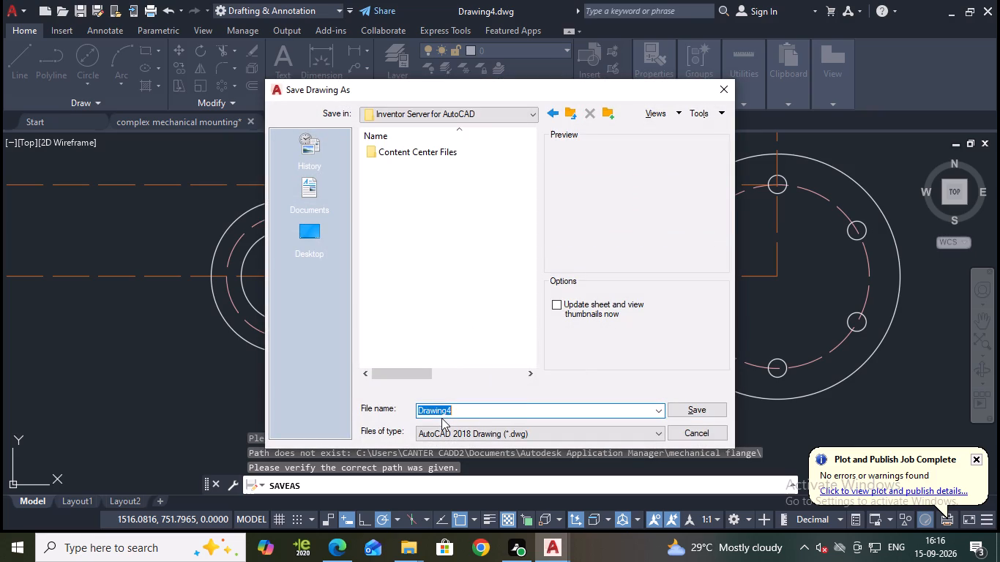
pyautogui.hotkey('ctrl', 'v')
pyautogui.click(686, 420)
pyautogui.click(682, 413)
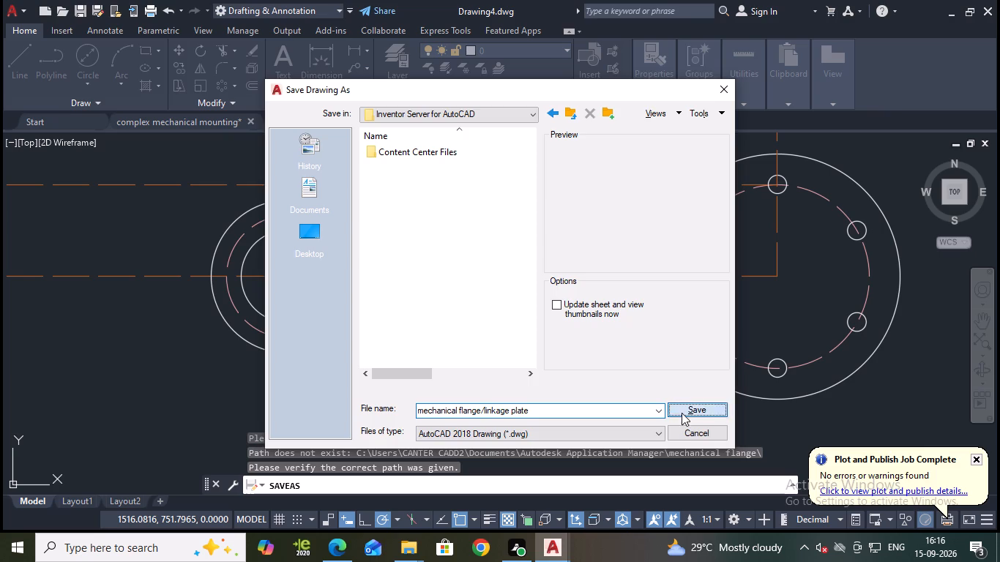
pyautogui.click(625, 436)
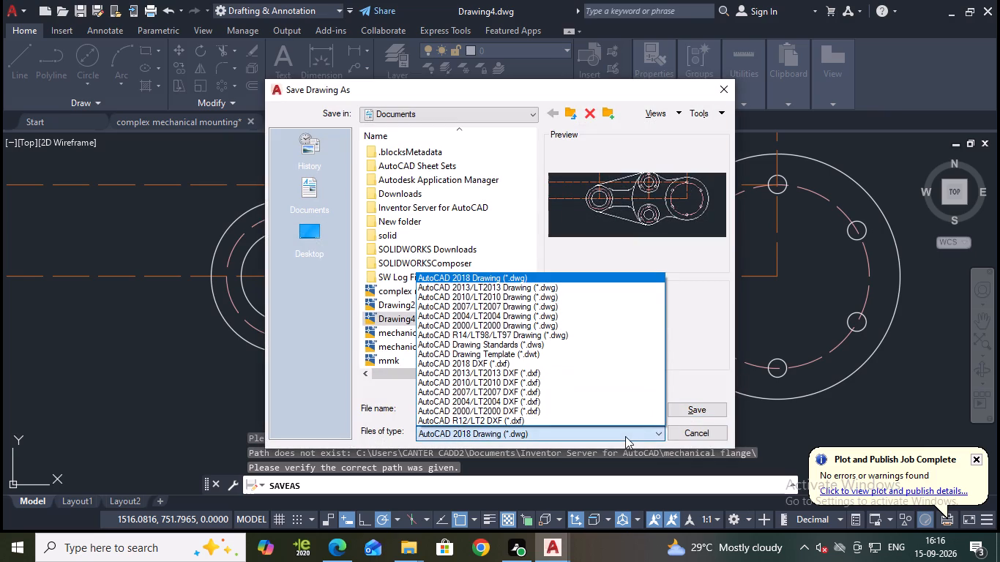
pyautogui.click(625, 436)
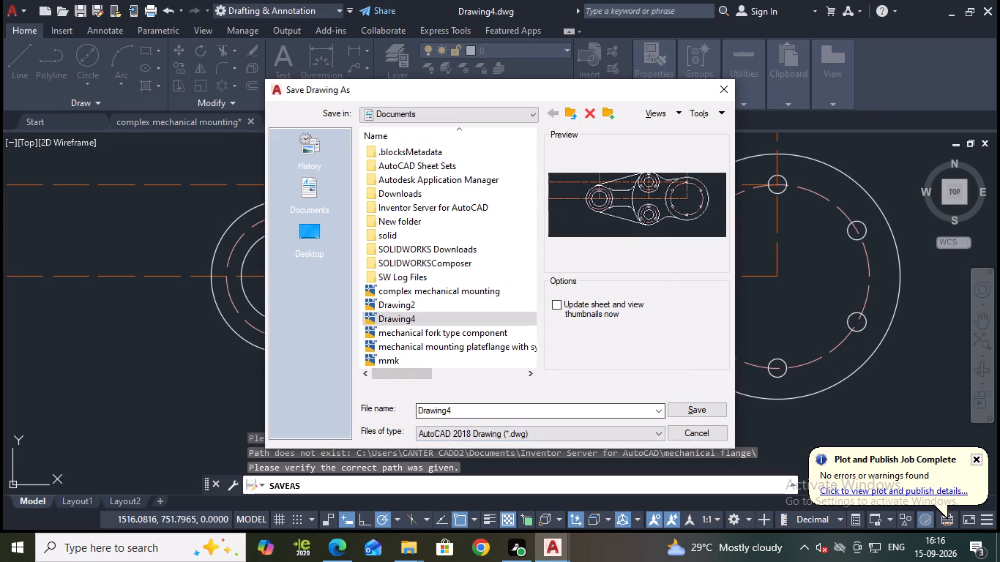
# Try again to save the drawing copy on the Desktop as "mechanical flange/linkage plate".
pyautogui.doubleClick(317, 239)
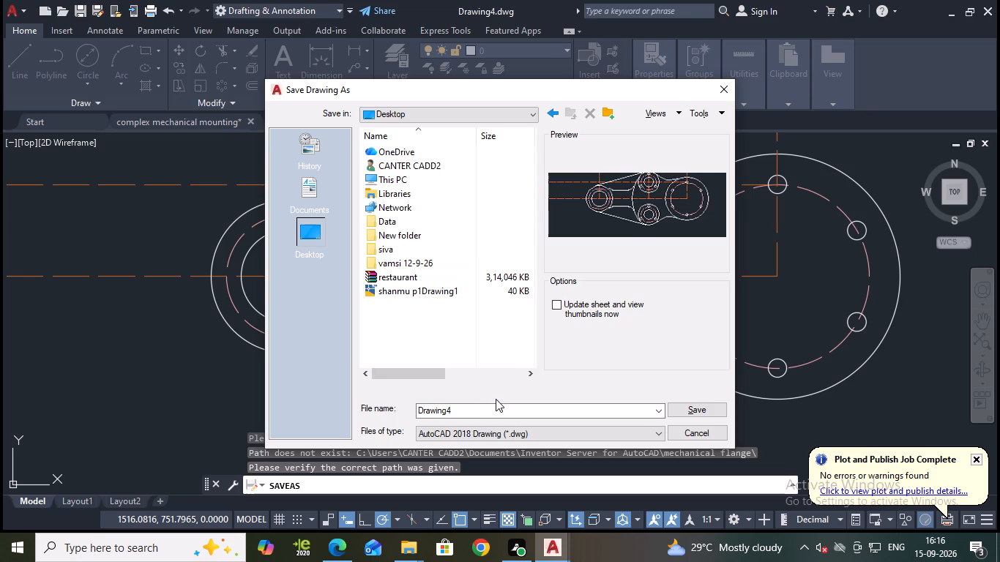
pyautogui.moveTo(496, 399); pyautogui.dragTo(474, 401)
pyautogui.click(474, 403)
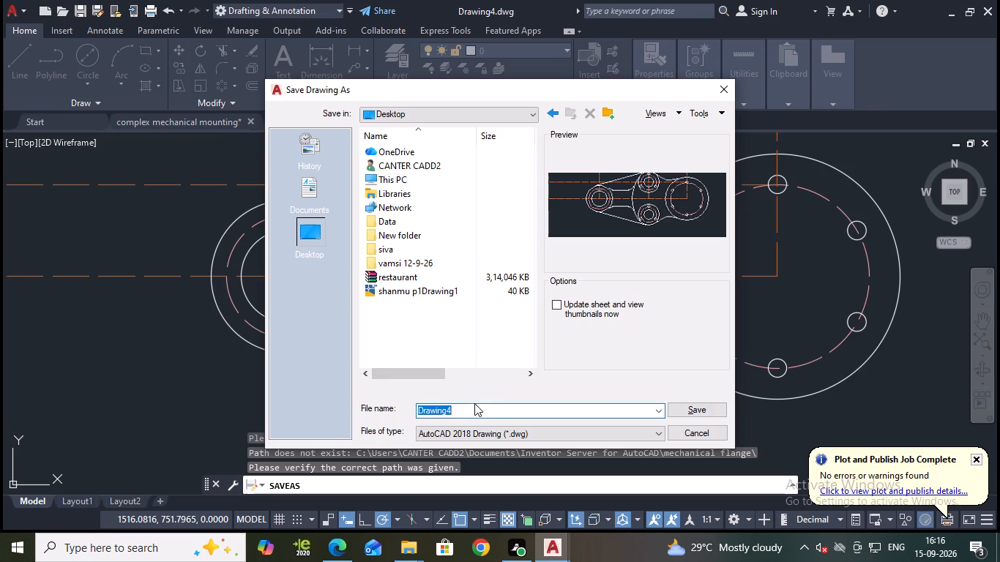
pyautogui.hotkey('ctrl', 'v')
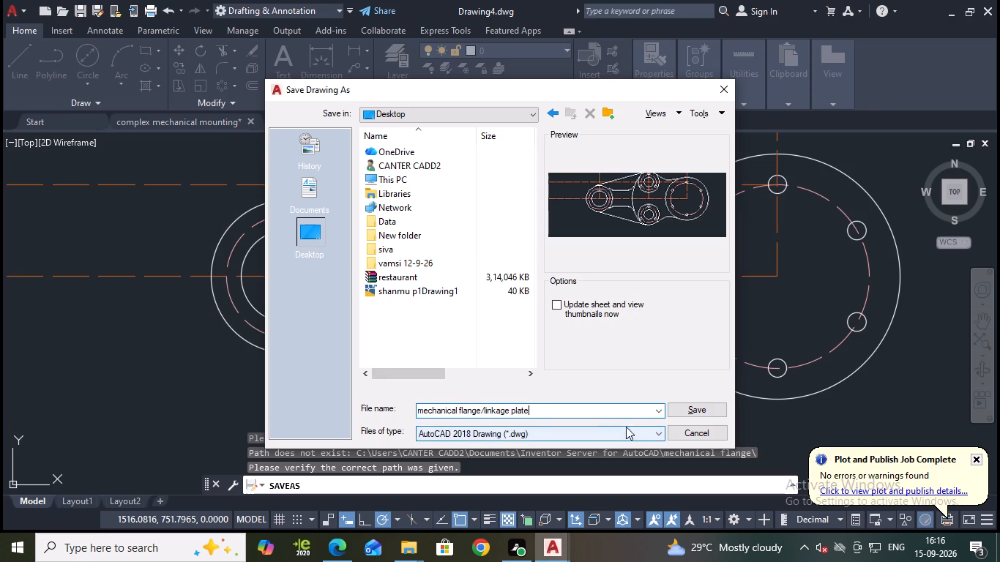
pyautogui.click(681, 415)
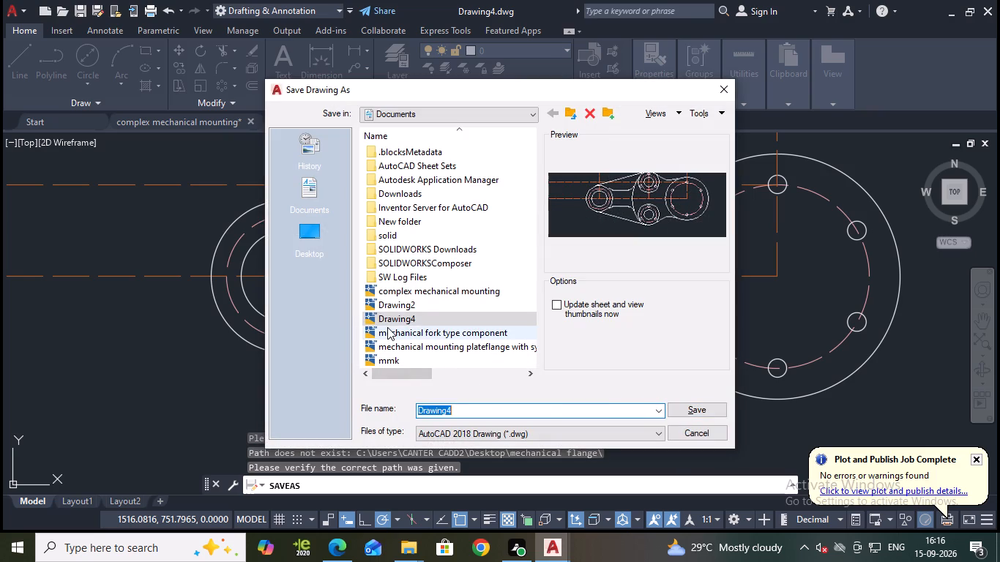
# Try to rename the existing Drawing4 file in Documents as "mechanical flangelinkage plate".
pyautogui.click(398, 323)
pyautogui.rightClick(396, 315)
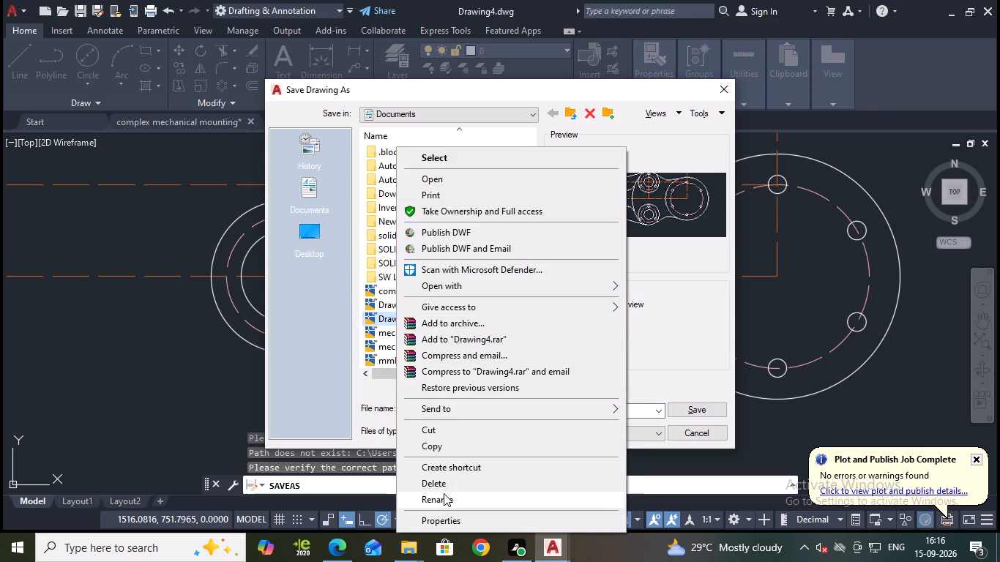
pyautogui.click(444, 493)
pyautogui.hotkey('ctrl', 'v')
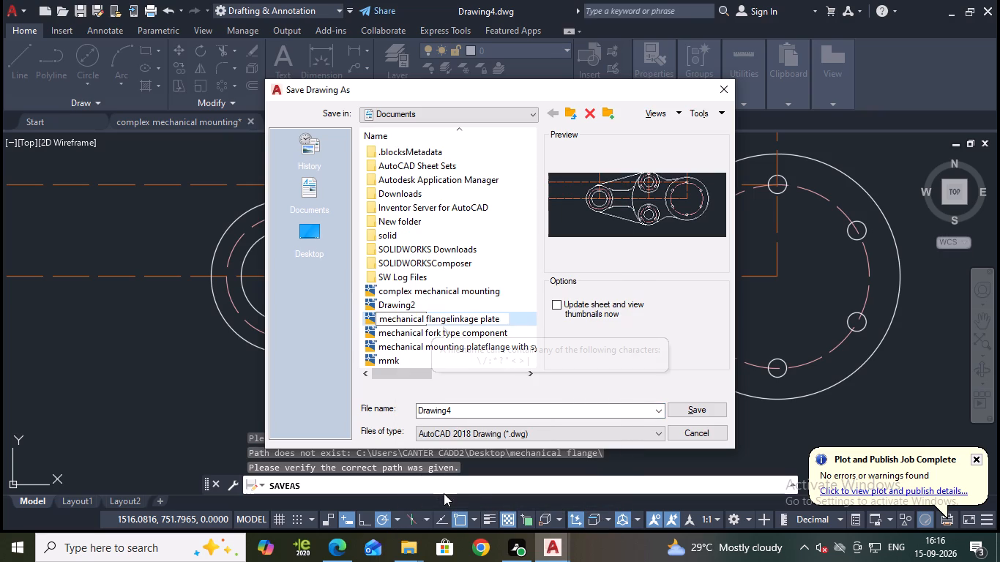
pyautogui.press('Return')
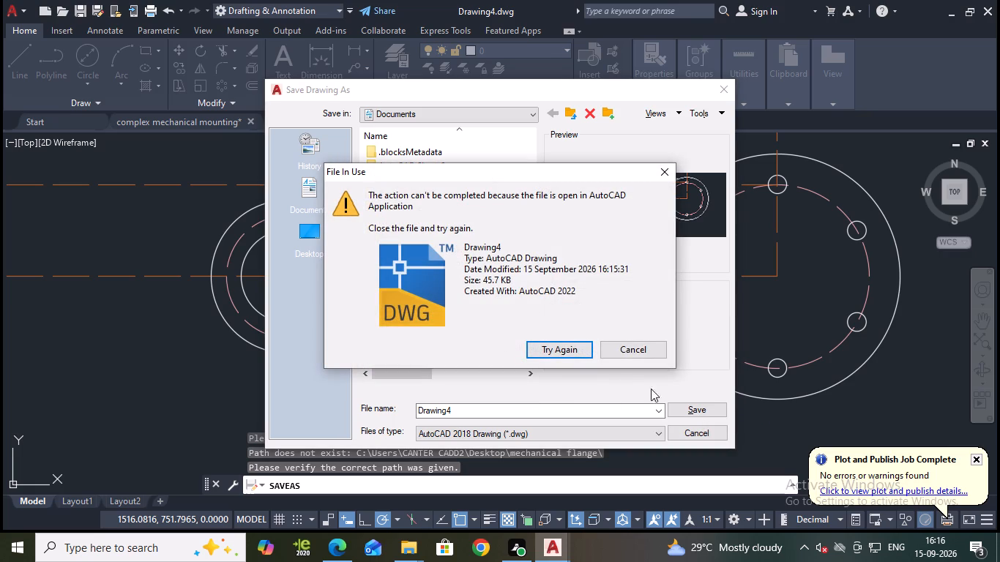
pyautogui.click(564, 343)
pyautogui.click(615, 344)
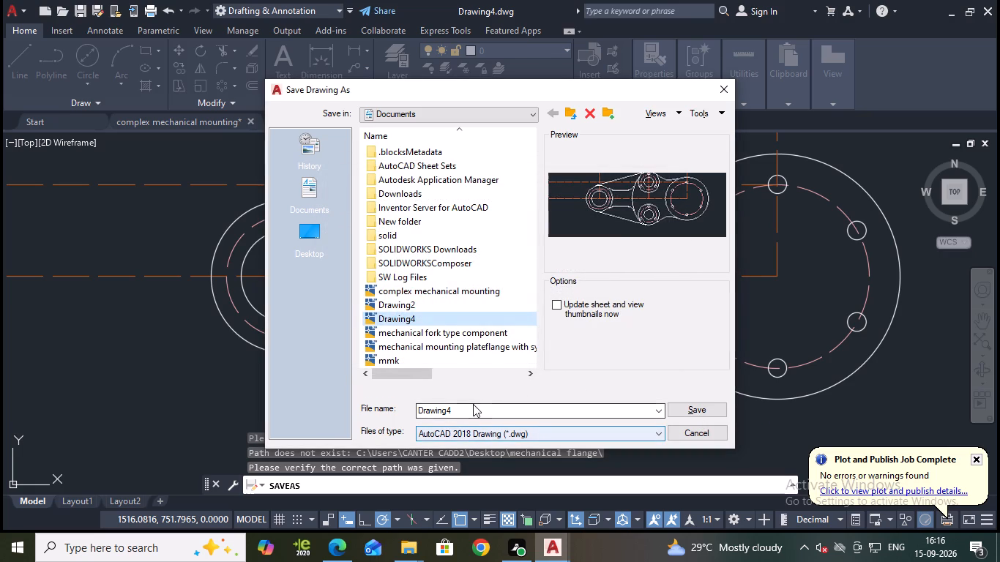
# Save the drawing in Documents under the name "mechanical flangelinkage plate" as an AutoCAD 2018 drawing.
pyautogui.moveTo(473, 404); pyautogui.dragTo(438, 408)
pyautogui.hotkey('ctrl', 'v')
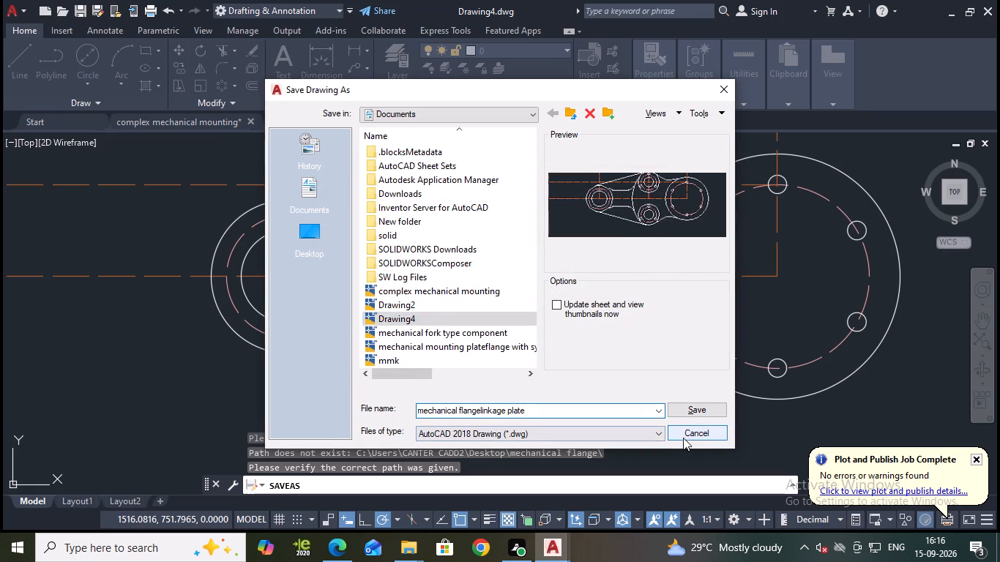
pyautogui.click(682, 415)
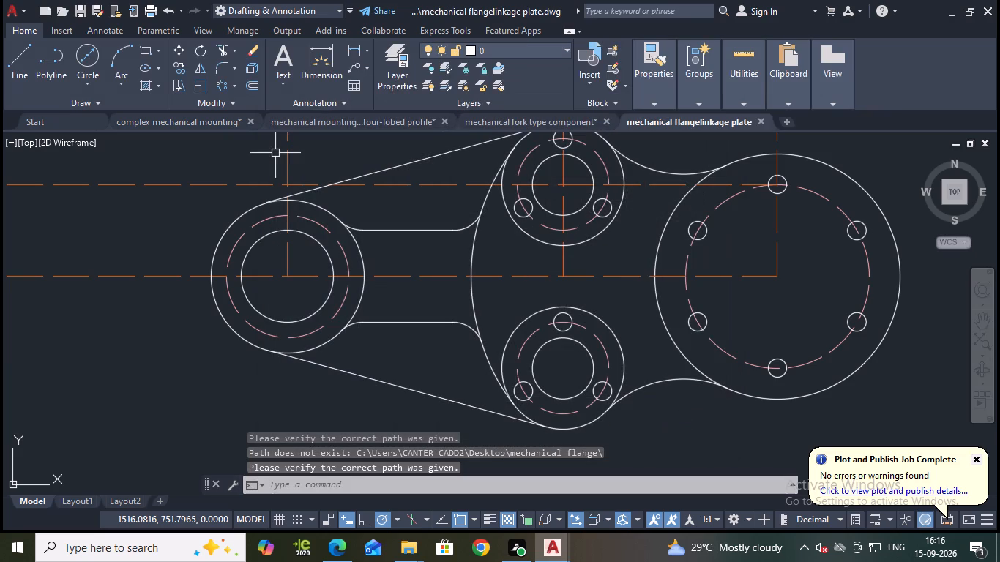
# Draw a 6 mm diameter circle at the left quadrant of the left hub's dashed bolt circle.
pyautogui.scroll(-2, 618, 292)
pyautogui.scroll(3, 638, 284)
pyautogui.scroll(-1, 638, 283)
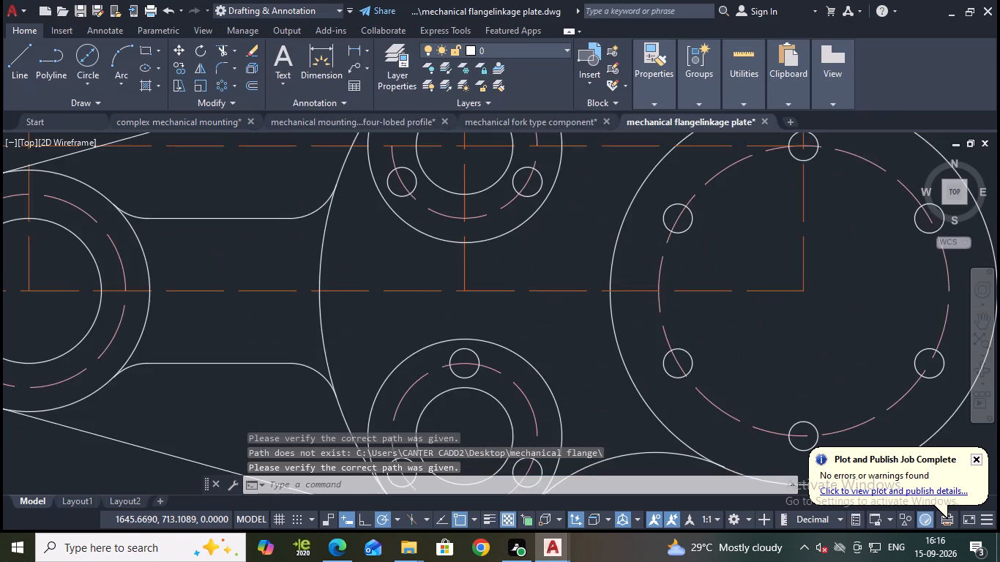
pyautogui.scroll(-1, 638, 283)
pyautogui.moveTo(757, 284); pyautogui.dragTo(744, 296, button='middle')
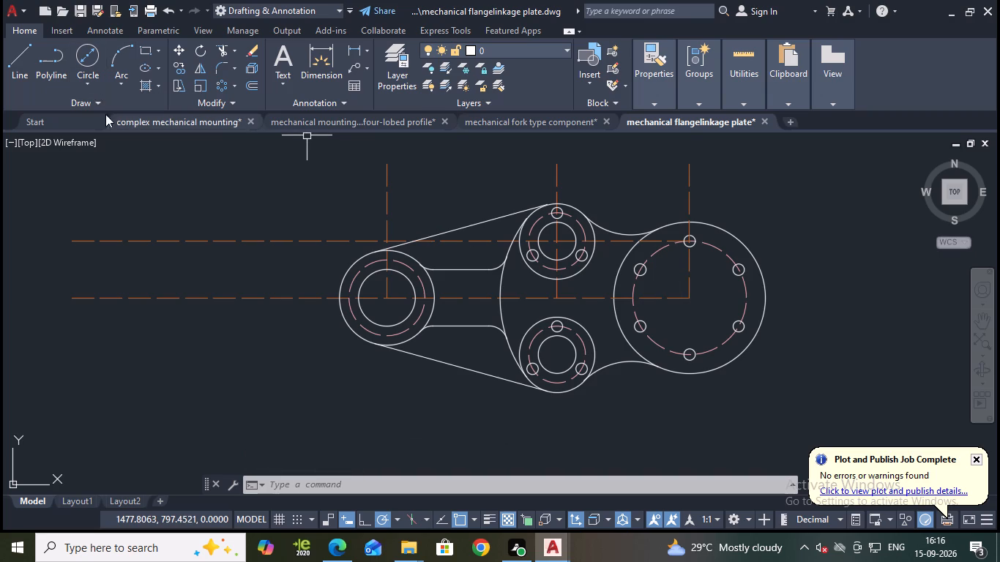
pyautogui.click(82, 55)
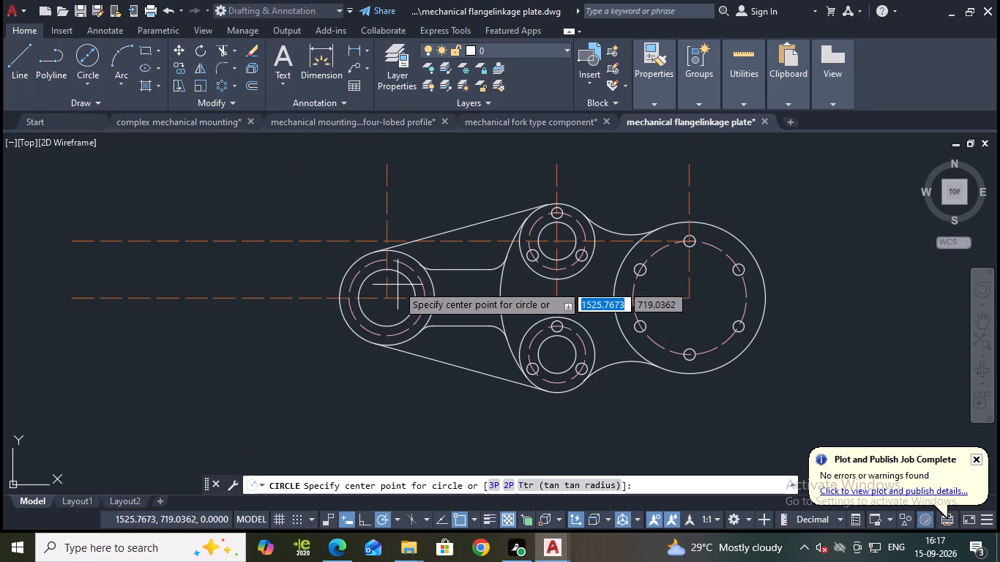
pyautogui.scroll(2, 375, 292)
pyautogui.click(305, 310)
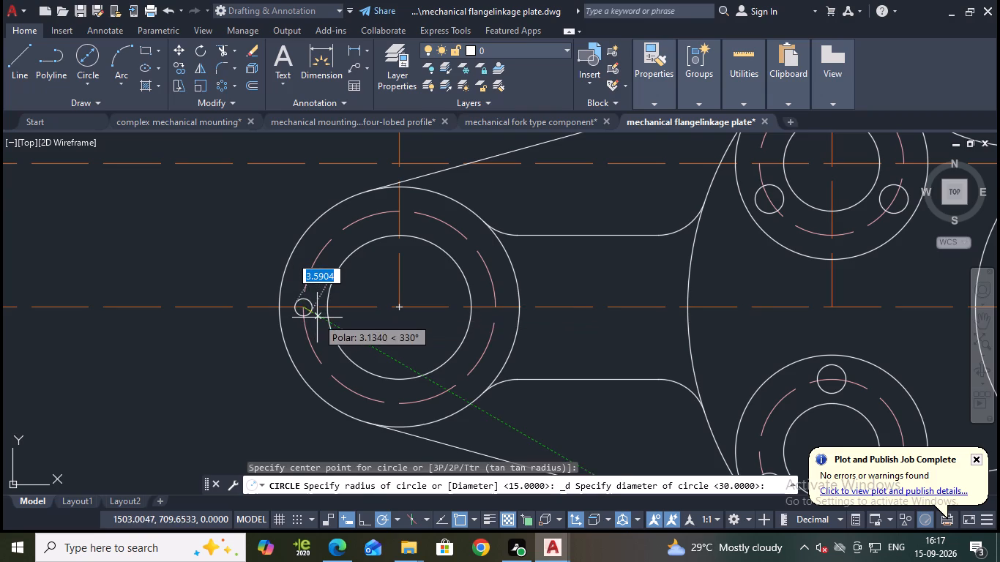
pyautogui.press('6')
pyautogui.press('Return')
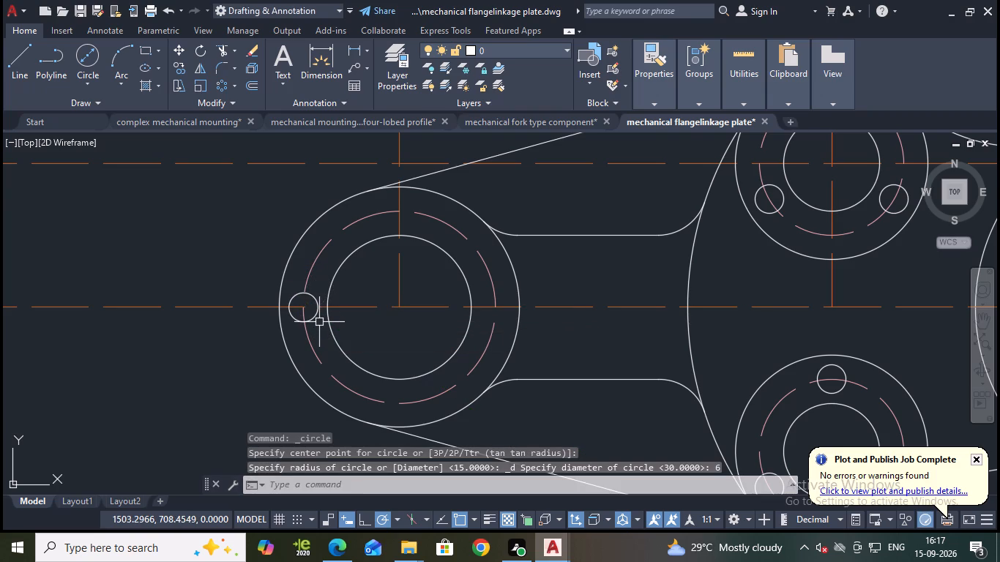
# Polar-array the new bolt hole about the left hub's centre with 6 items over 360°.
pyautogui.click(315, 304)
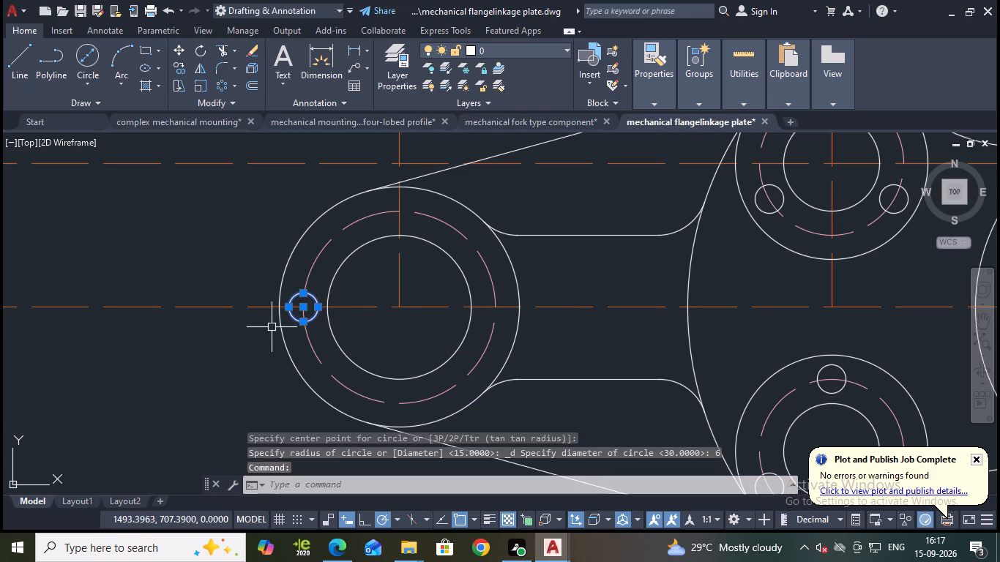
pyautogui.click(225, 86)
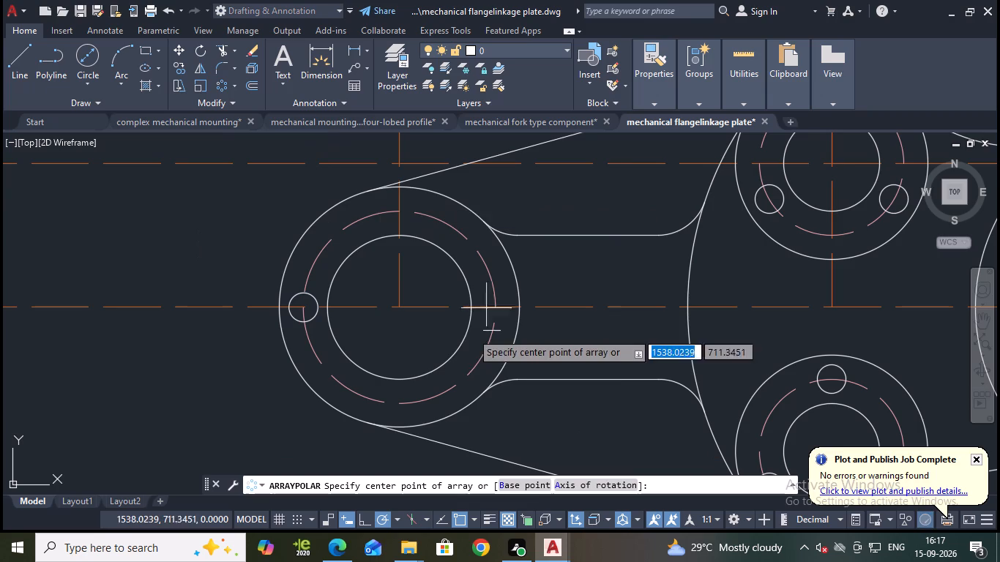
pyautogui.click(399, 307)
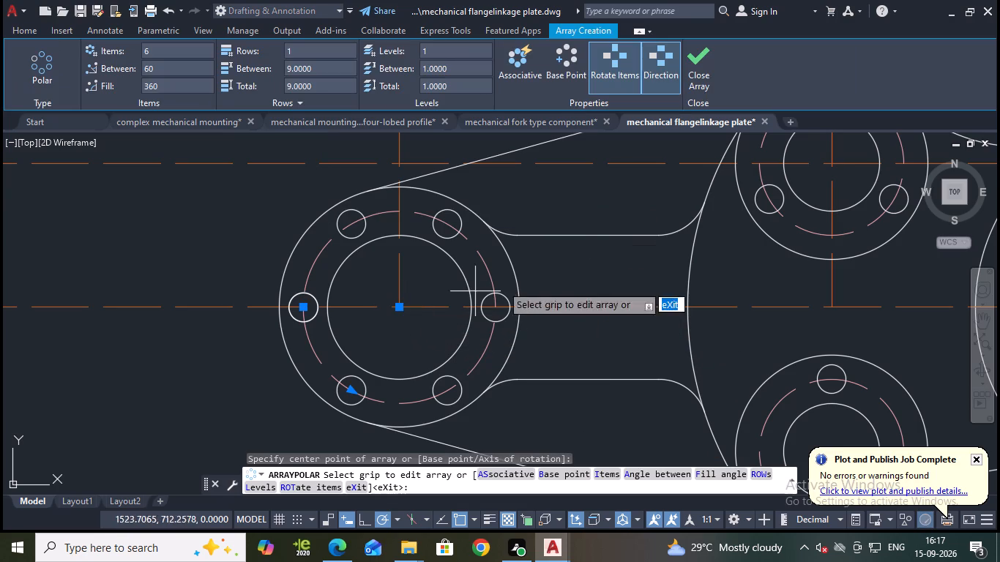
pyautogui.click(686, 74)
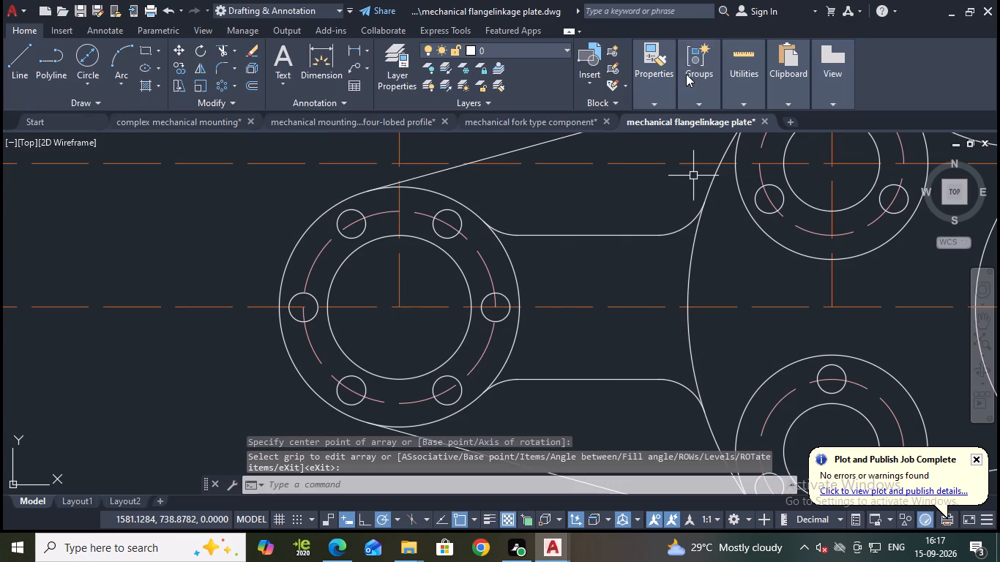
# Draw a vertical line left of the left hub, crossing both horizontal centrelines, as a cutting edge.
pyautogui.scroll(-2, 686, 74)
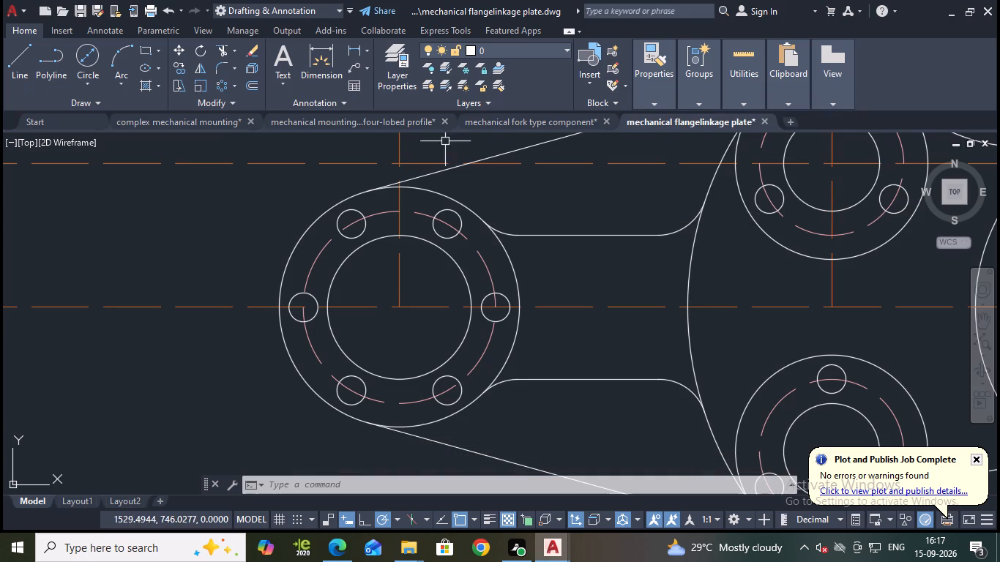
pyautogui.scroll(-1, 266, 208)
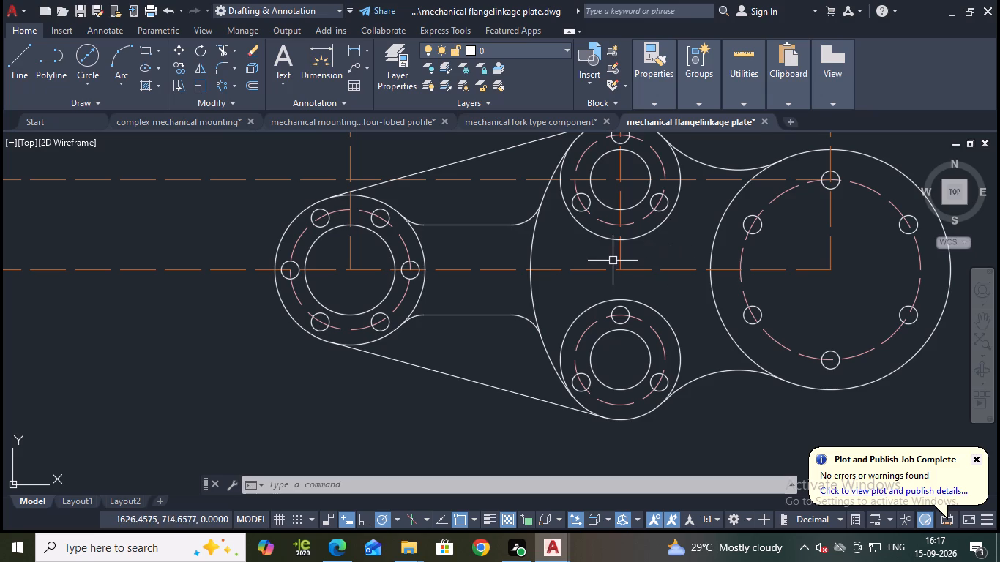
pyautogui.scroll(-1, 562, 276)
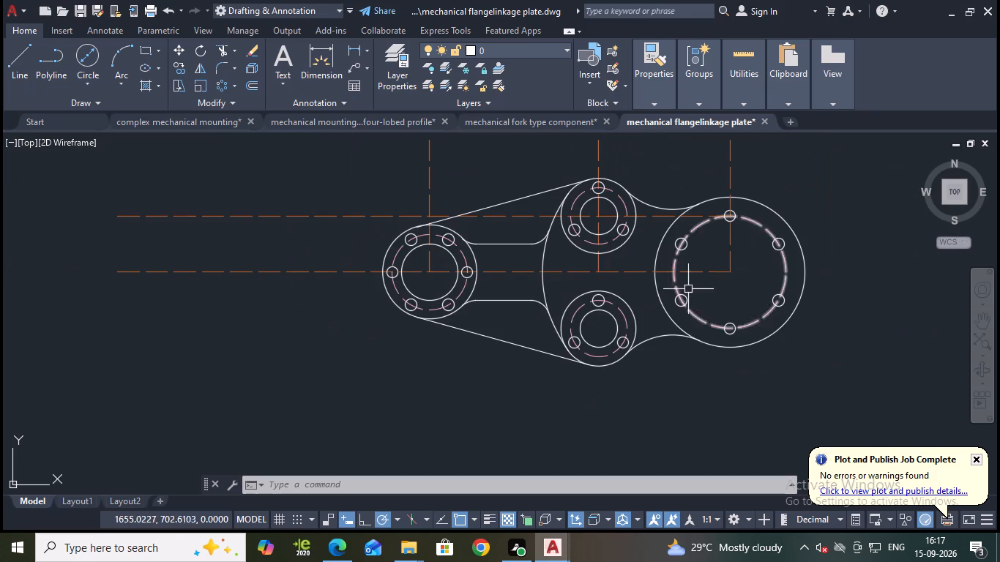
pyautogui.moveTo(821, 201); pyautogui.dragTo(785, 209, button='middle')
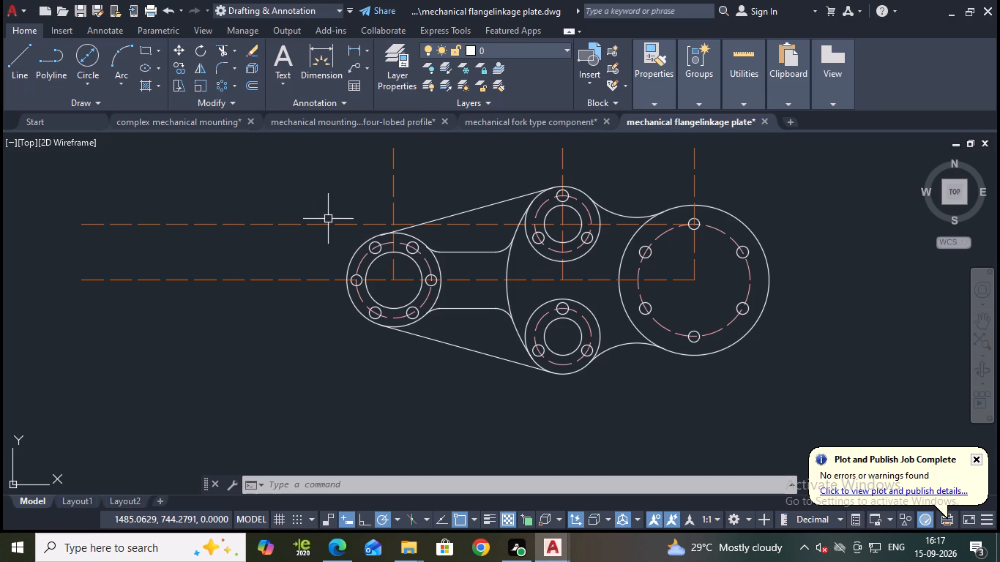
pyautogui.click(24, 52)
pyautogui.moveTo(293, 164); pyautogui.dragTo(277, 250)
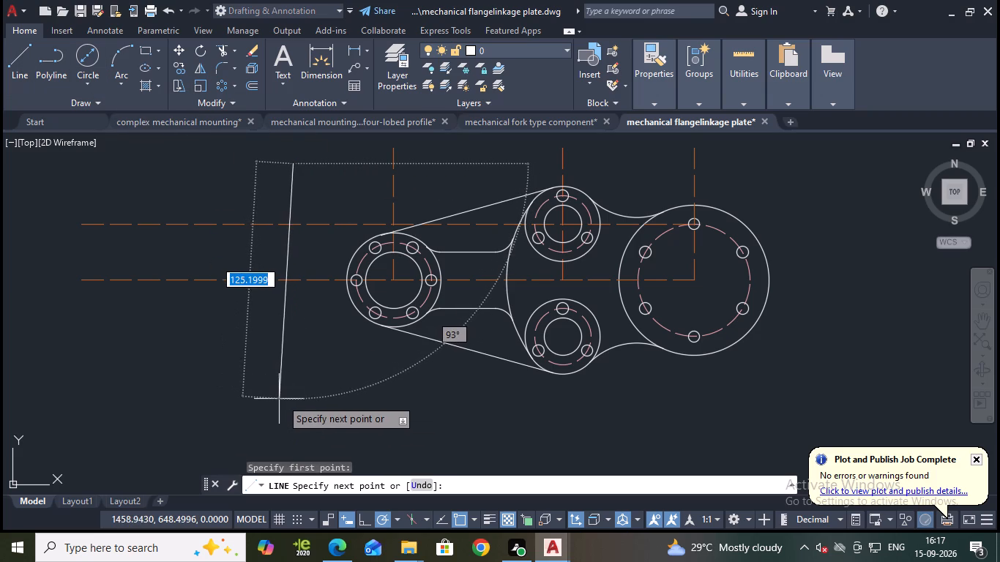
pyautogui.click(290, 389)
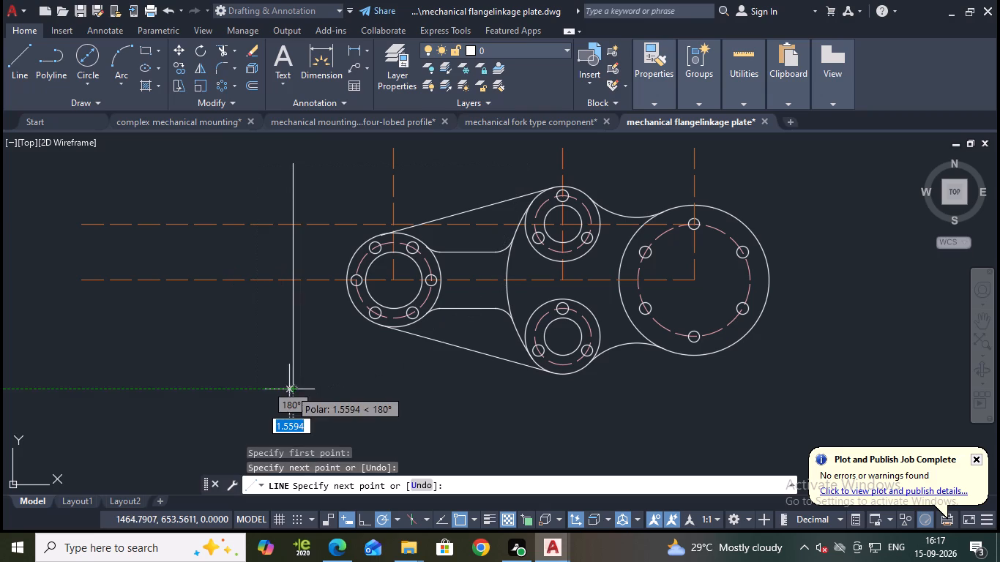
pyautogui.press('Escape')
# Trim the overhanging left ends of both horizontal centrelines back to the vertical cutting line.
pyautogui.press('t')
pyautogui.press('r')
pyautogui.press('Return')
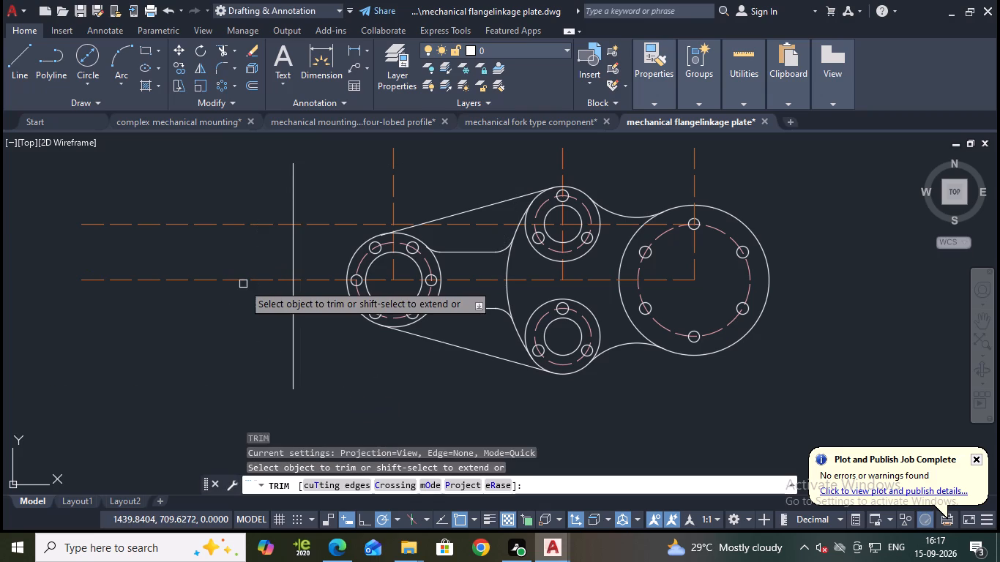
pyautogui.click(247, 284)
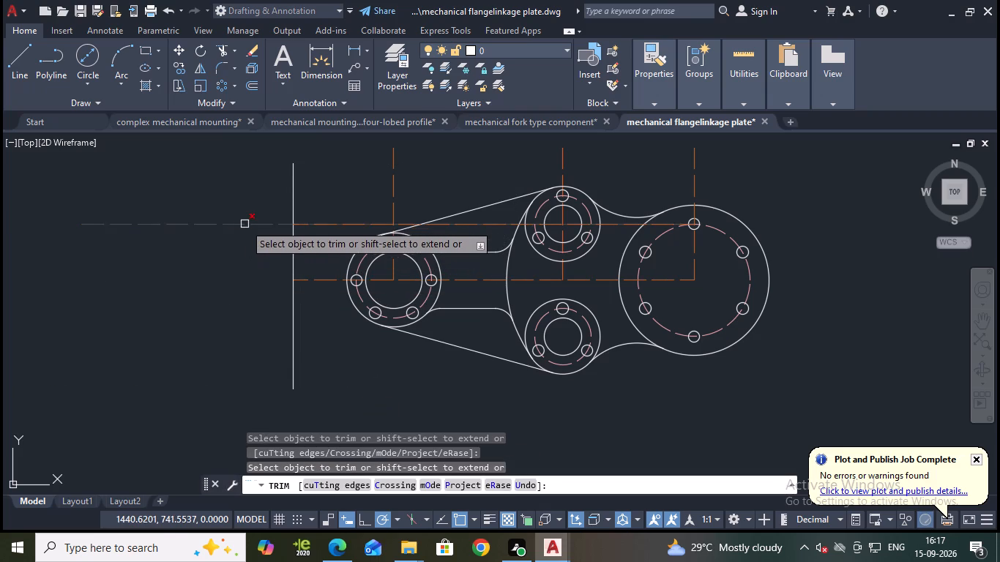
pyautogui.click(245, 224)
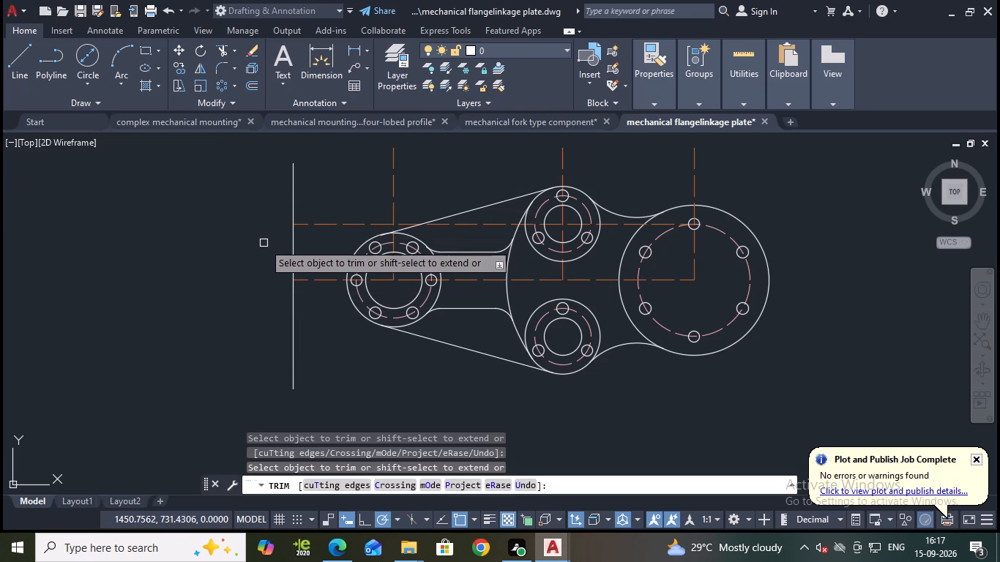
pyautogui.press('Escape')
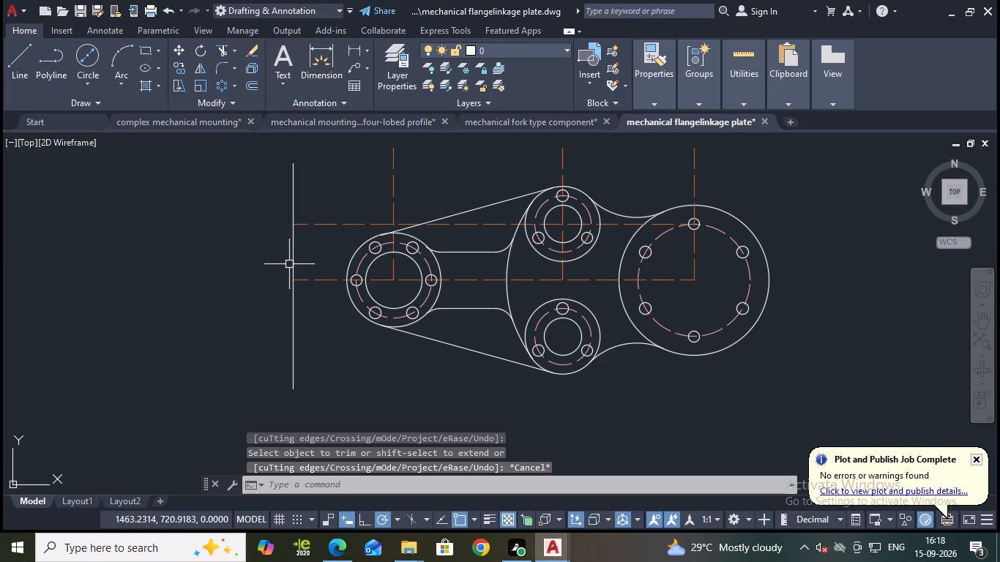
# Erase the vertical cutting line left of the hub.
pyautogui.click(291, 266)
pyautogui.press('e')
pyautogui.press('Return')
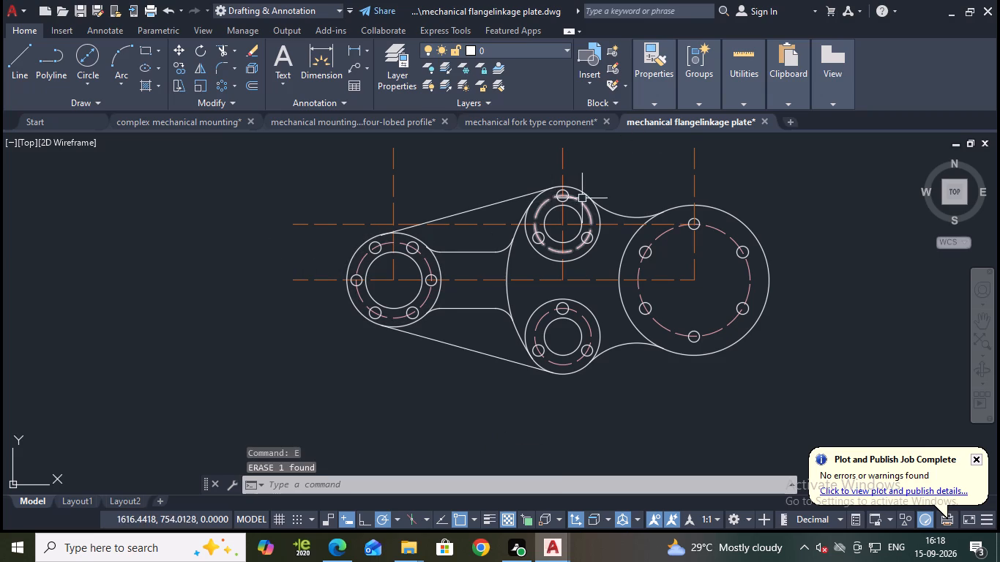
# Add horizontal linear dimensions above the part between the left and middle vertical centrelines and between the middle and right ones.
pyautogui.moveTo(635, 184); pyautogui.dragTo(600, 192, button='middle')
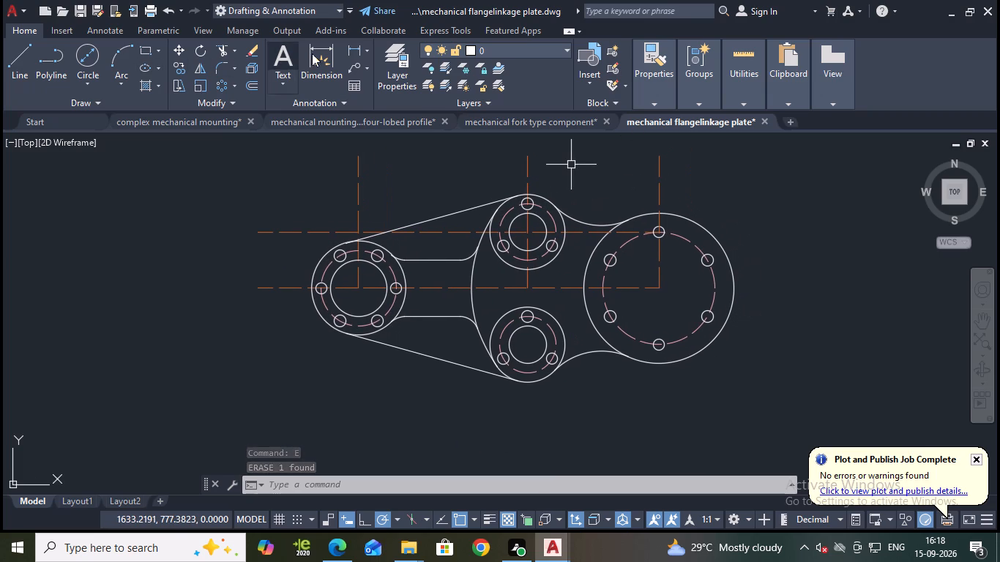
pyautogui.click(351, 47)
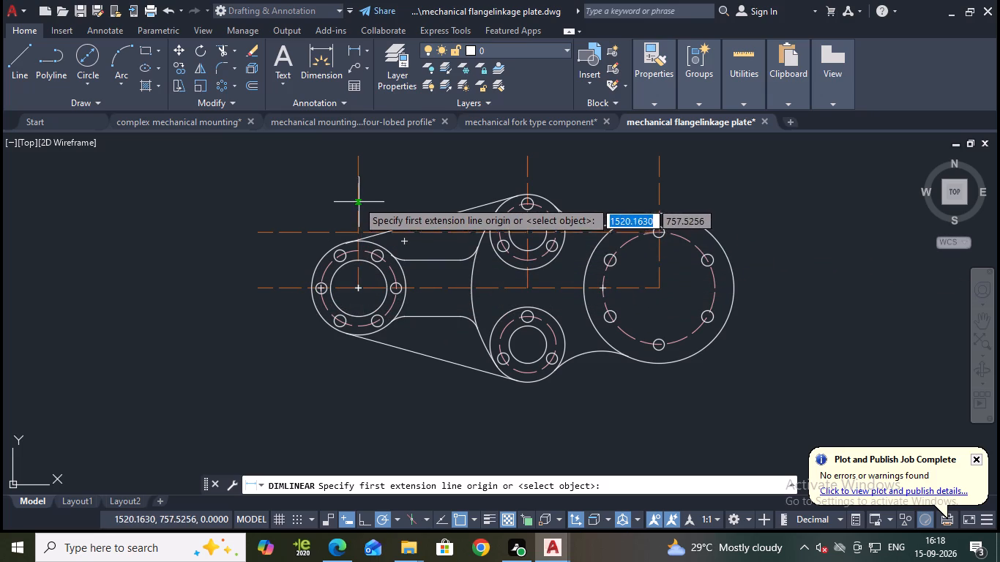
pyautogui.click(356, 163)
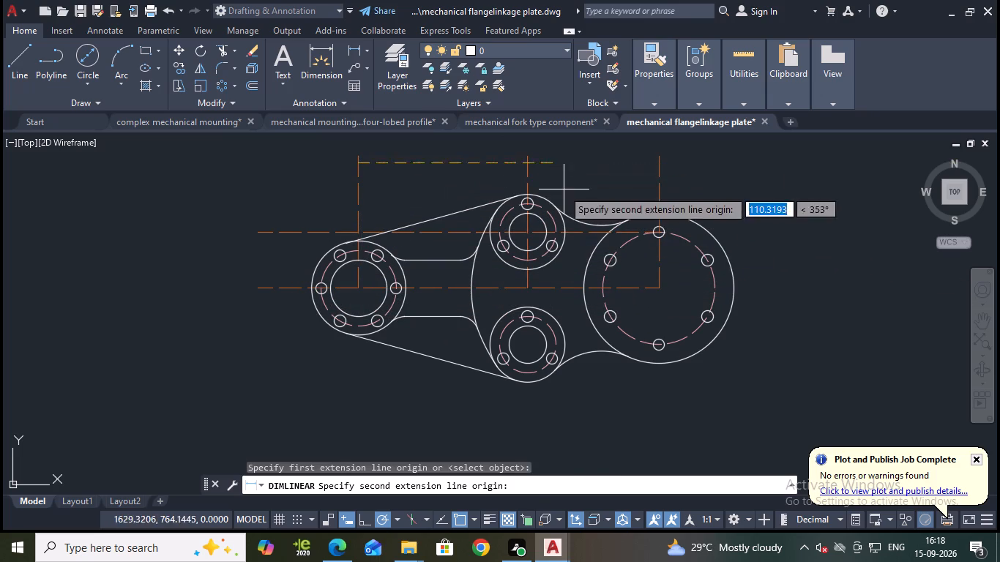
pyautogui.click(526, 160)
pyautogui.scroll(1, 471, 179)
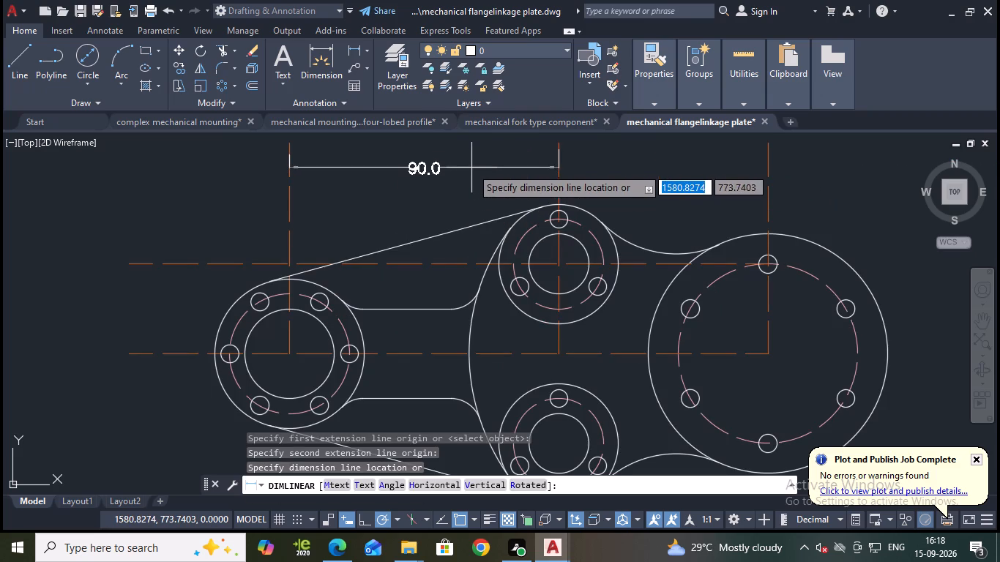
pyautogui.click(471, 168)
pyautogui.press('space')
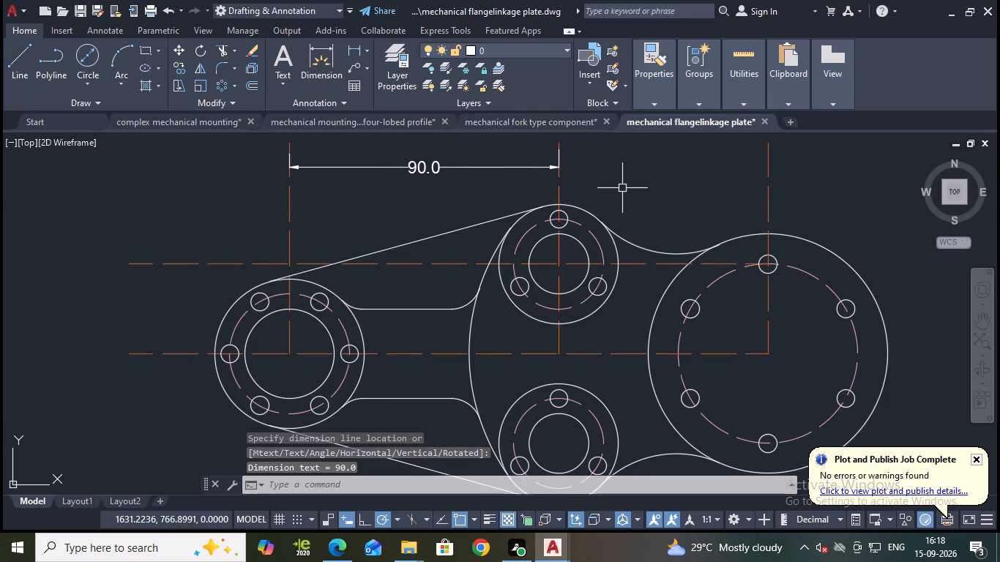
pyautogui.click(559, 157)
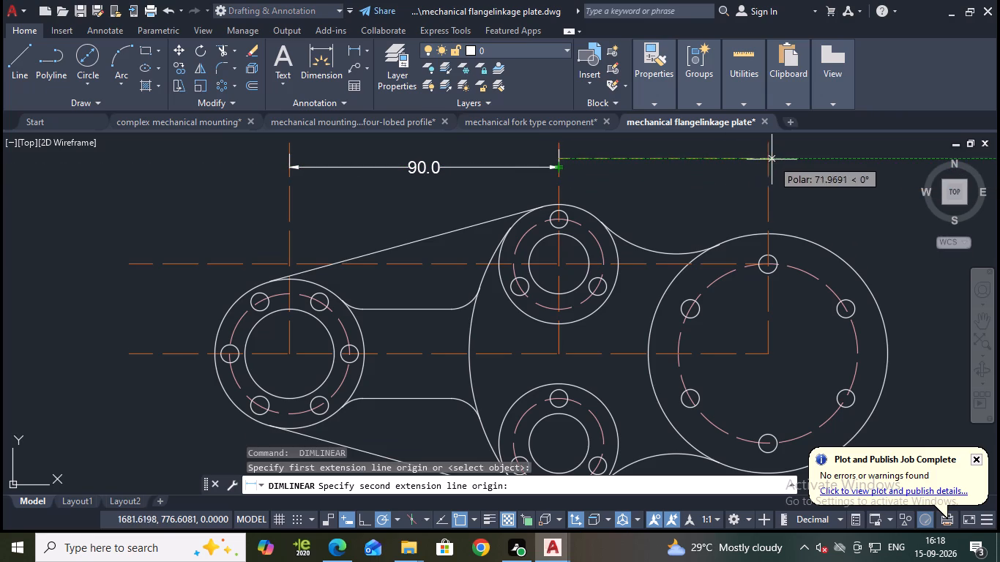
pyautogui.click(767, 160)
pyautogui.click(759, 167)
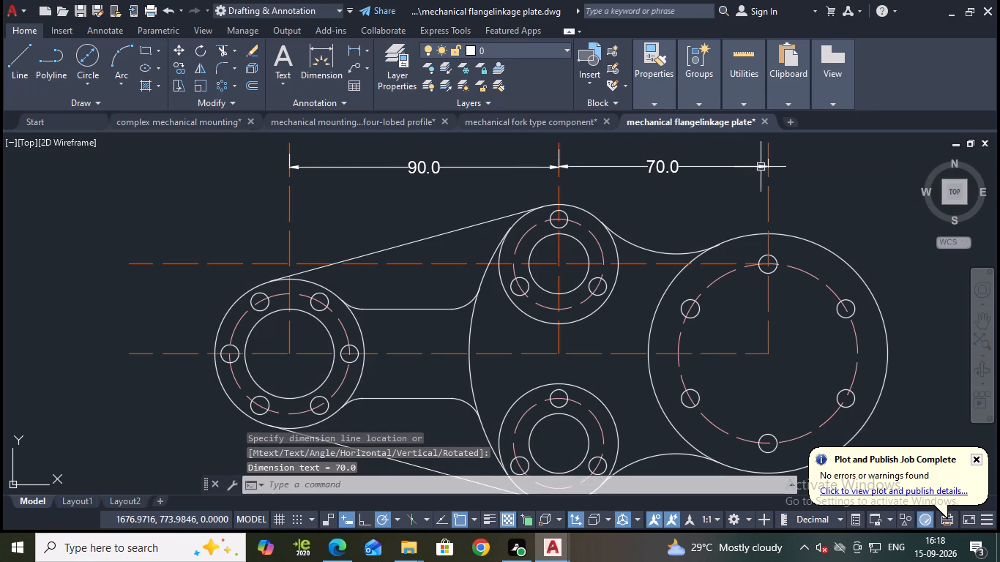
pyautogui.scroll(-1, 832, 199)
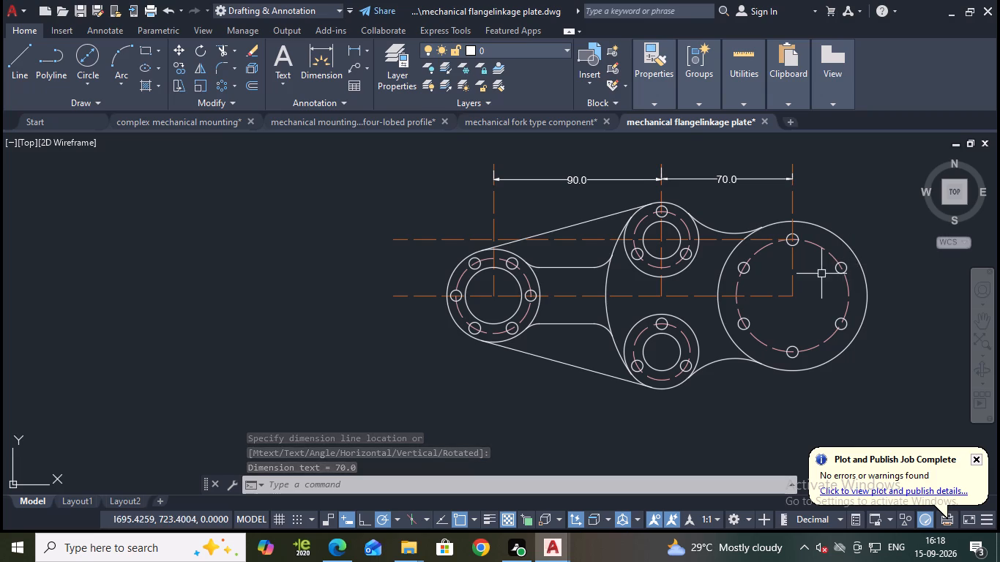
# Add a vertical linear dimension between the centres of the upper and lower middle hubs, placed between them and the large hub.
pyautogui.press('space')
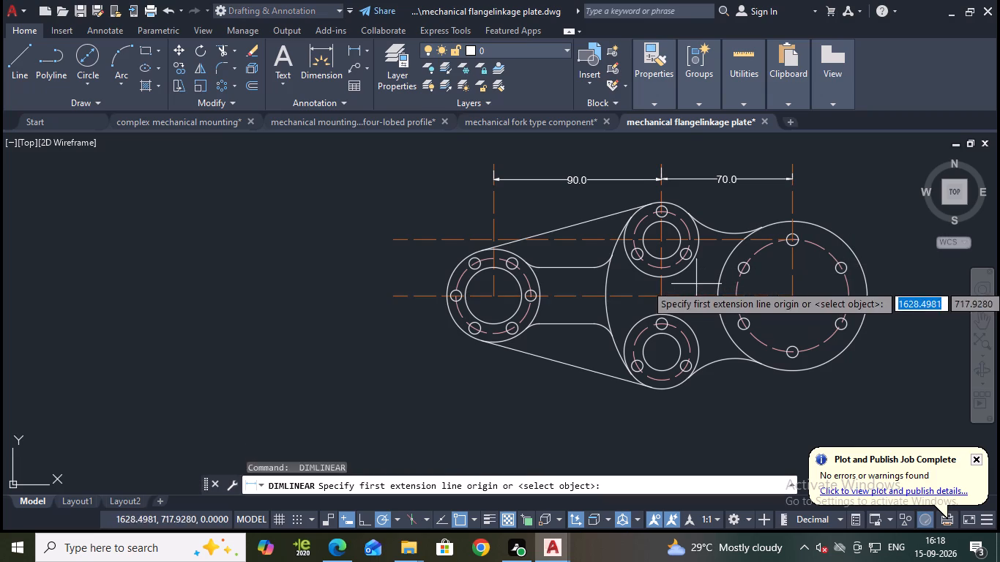
pyautogui.click(659, 240)
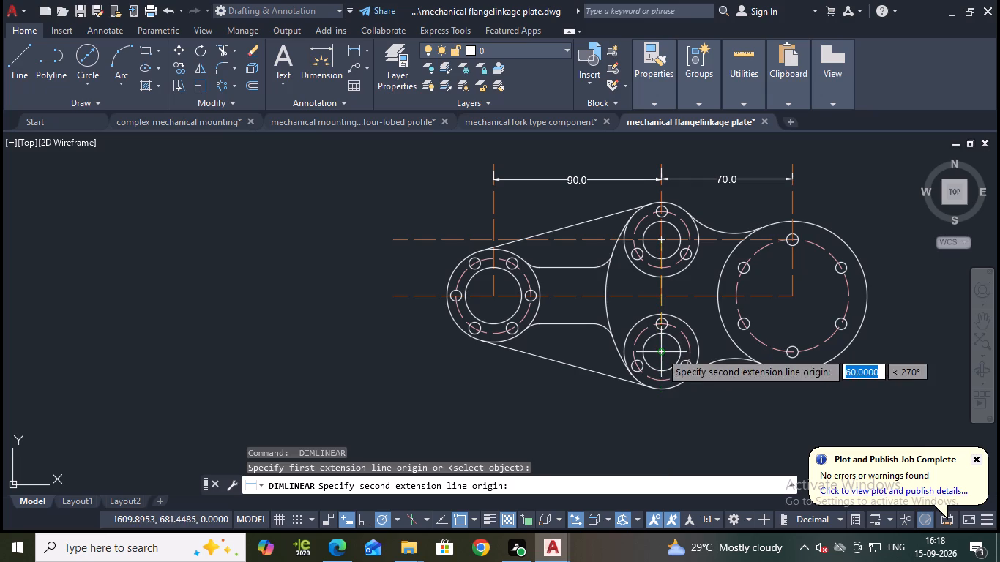
pyautogui.click(660, 353)
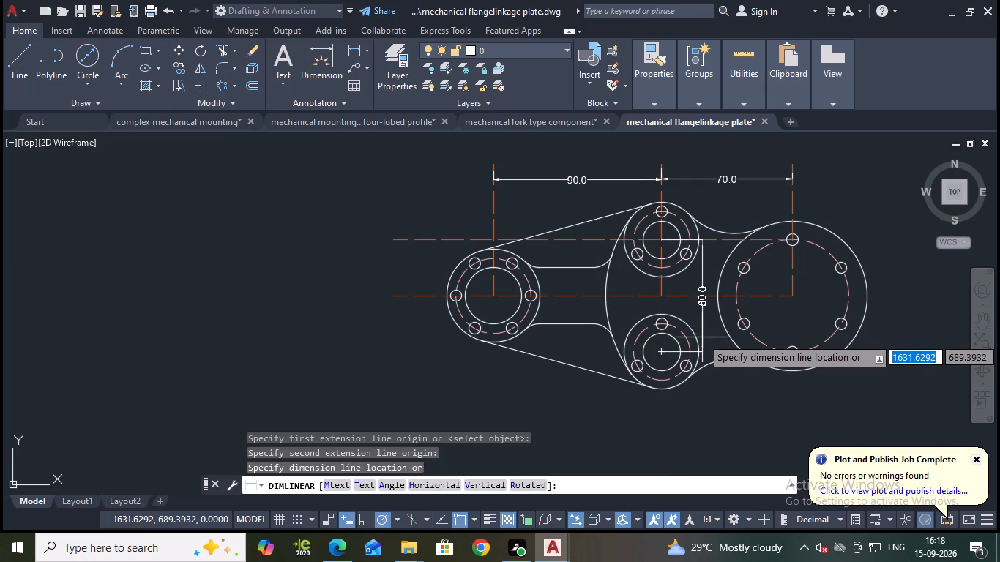
pyautogui.click(705, 334)
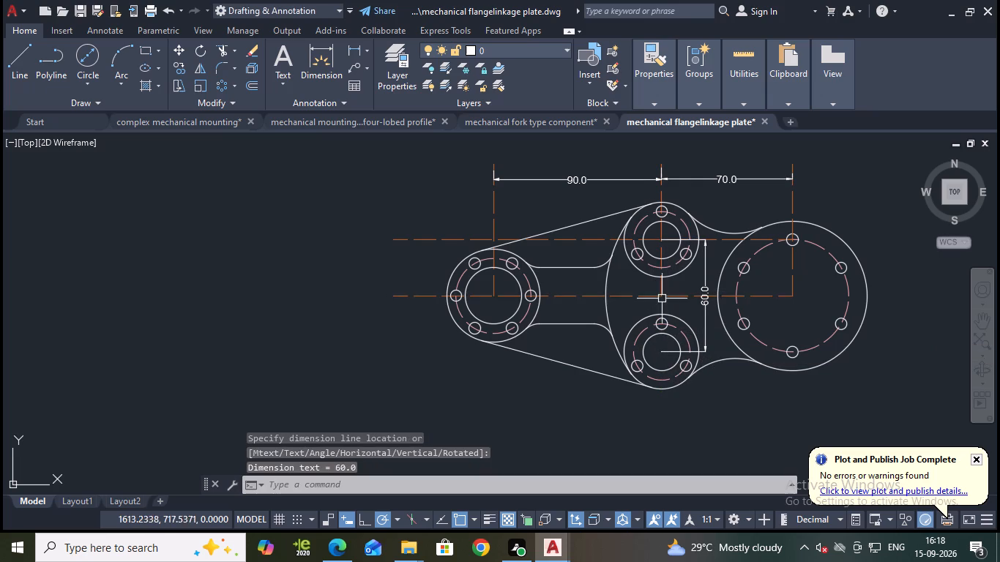
# Add a diameter dimension to the outer circle of the large hub, placed outside its upper edge.
pyautogui.scroll(1, 676, 301)
pyautogui.moveTo(706, 301); pyautogui.dragTo(674, 299, button='middle')
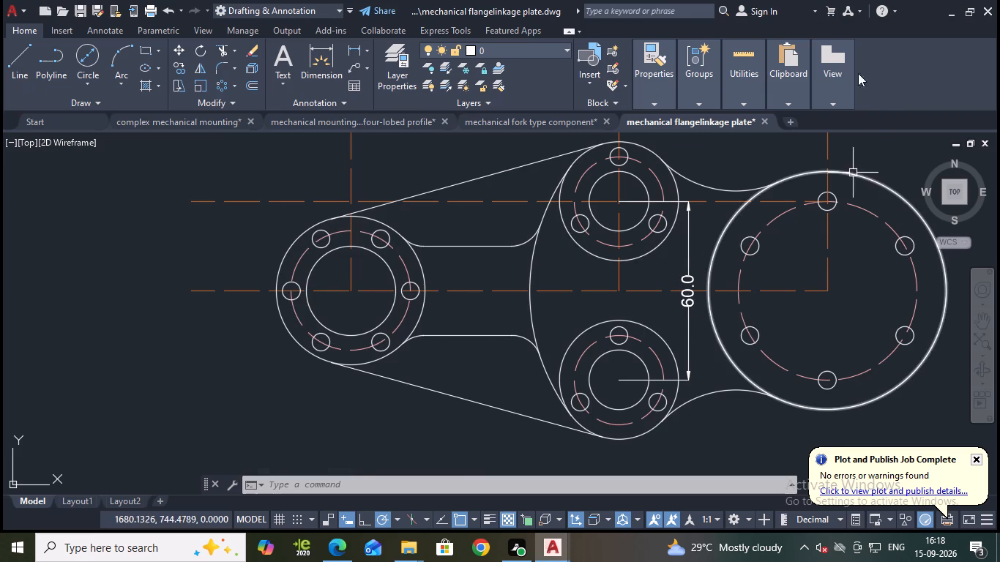
pyautogui.scroll(-1, 619, 176)
pyautogui.moveTo(862, 196); pyautogui.dragTo(860, 196, button='middle')
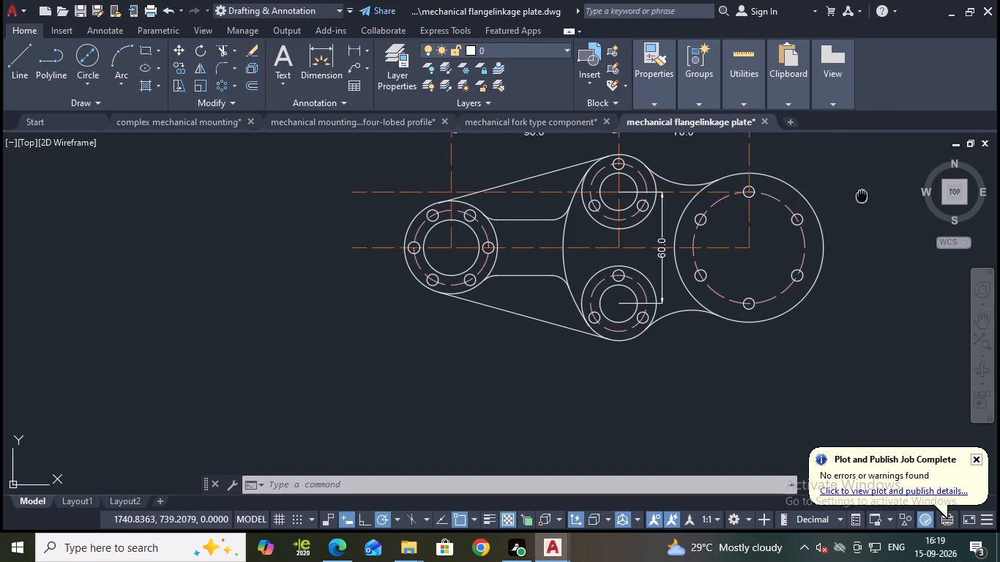
pyautogui.moveTo(860, 196); pyautogui.dragTo(807, 201, button='middle')
pyautogui.moveTo(794, 187); pyautogui.dragTo(720, 238, button='middle')
pyautogui.scroll(1, 610, 138)
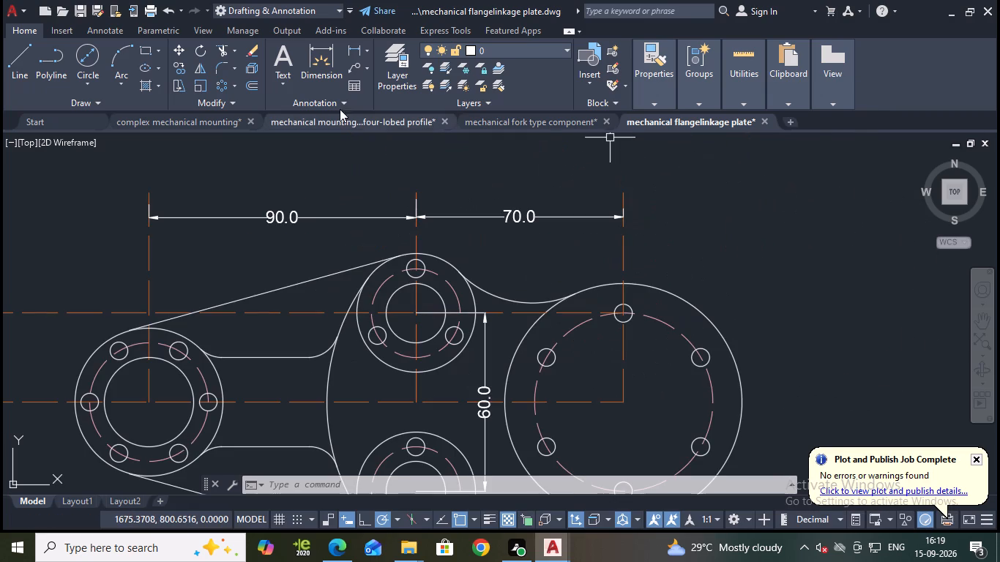
pyautogui.click(365, 48)
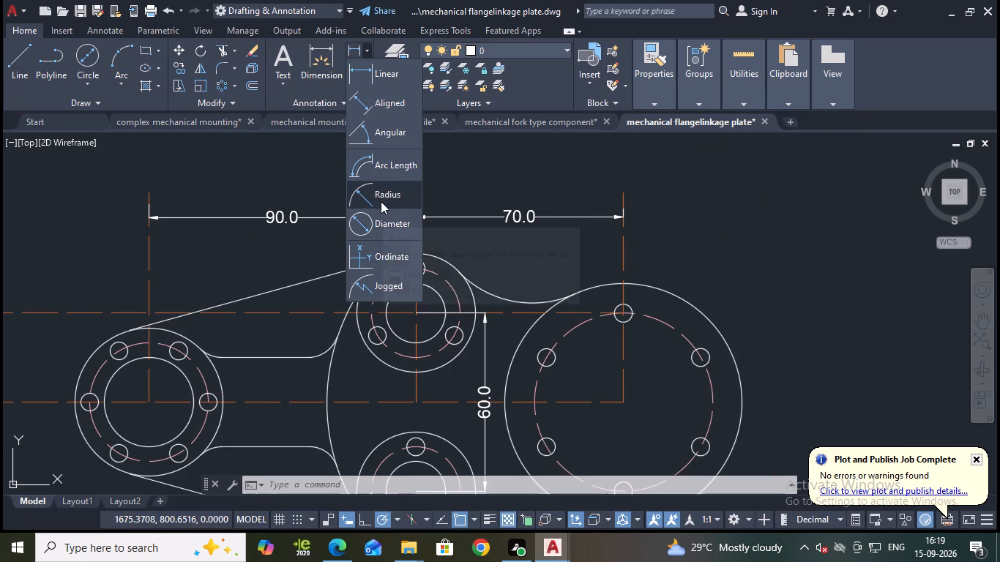
pyautogui.click(381, 225)
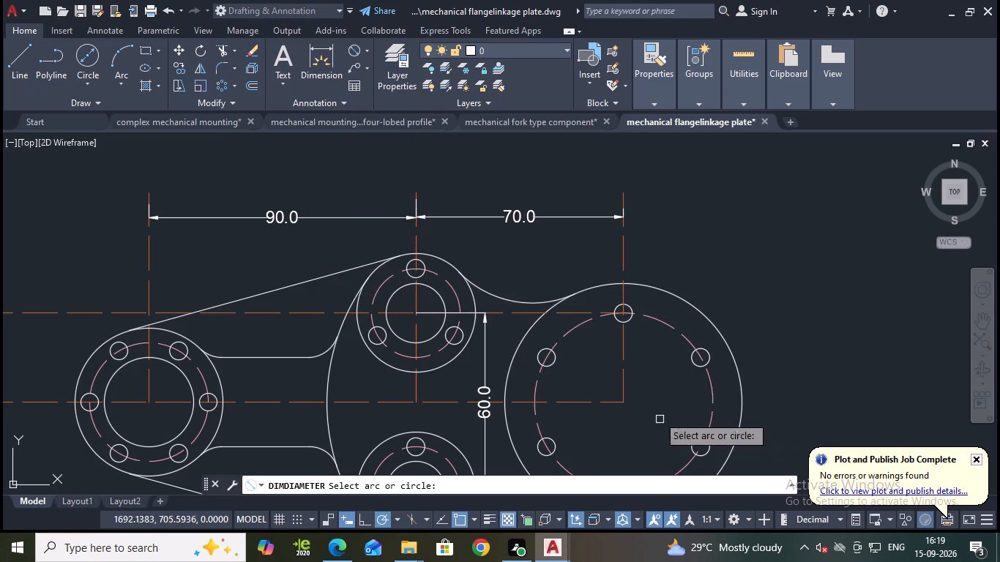
pyautogui.click(715, 323)
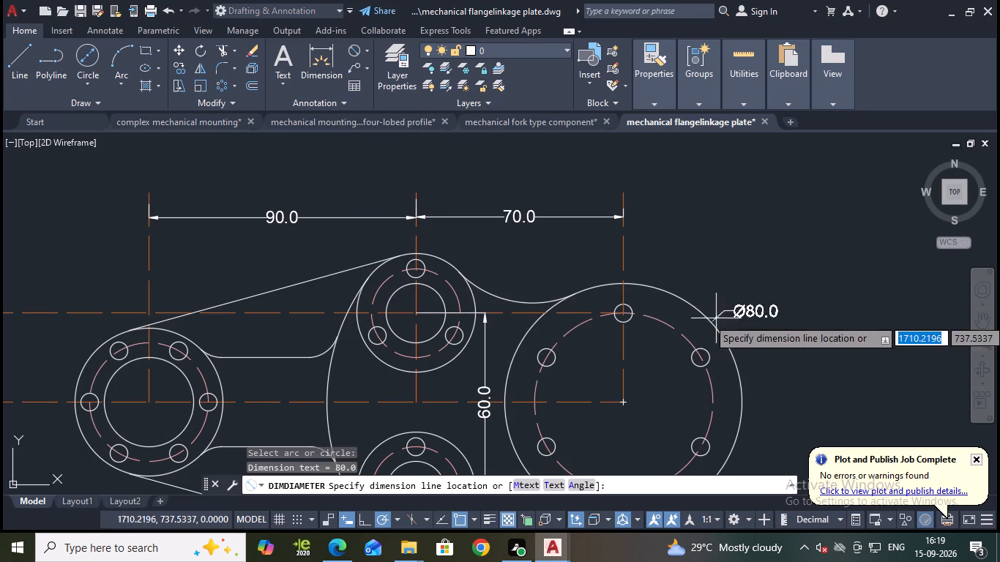
pyautogui.click(723, 299)
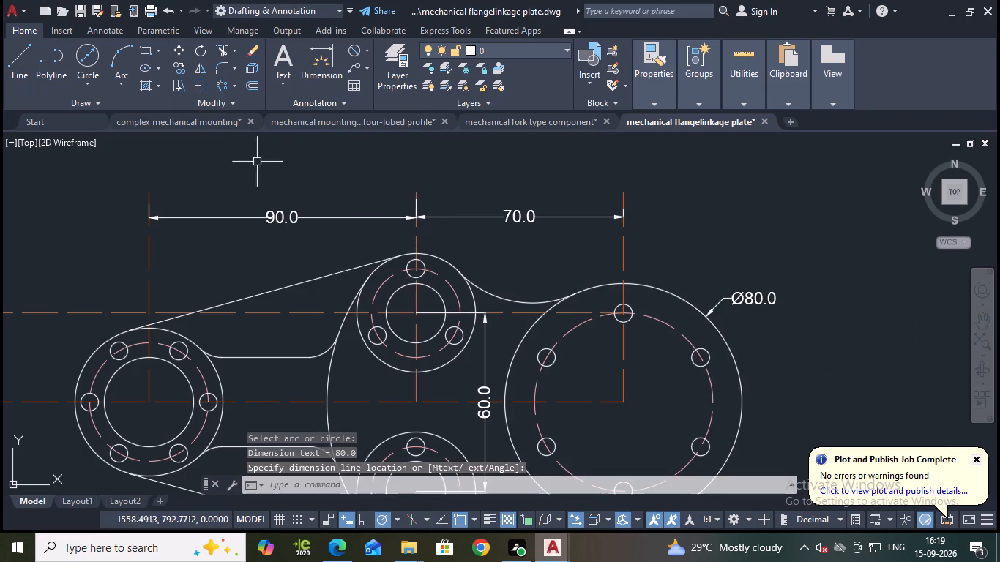
# Draw a 40 mm diameter circle at the centre of the large hub as its bore.
pyautogui.click(86, 63)
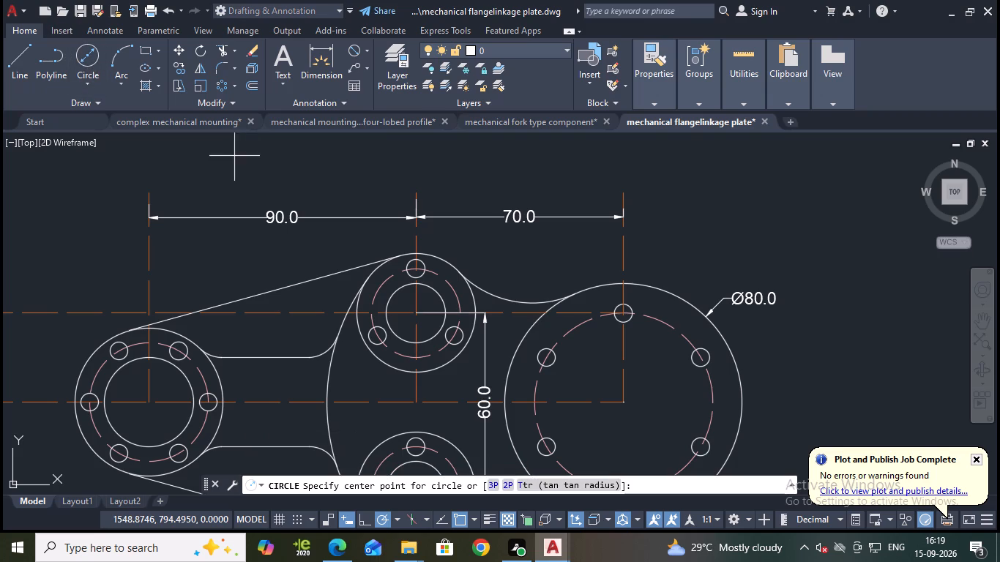
pyautogui.click(624, 403)
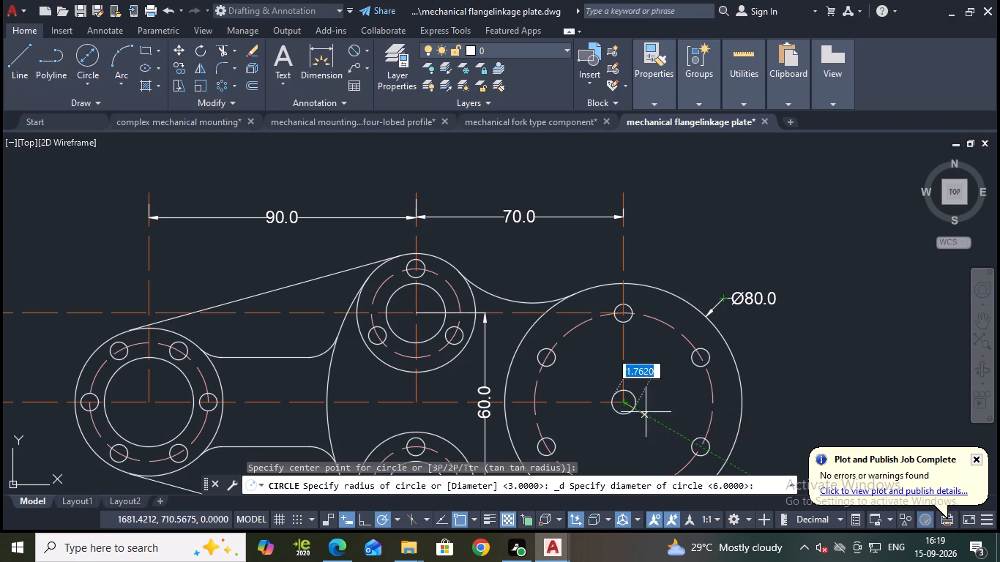
pyautogui.press('d')
pyautogui.press('Return')
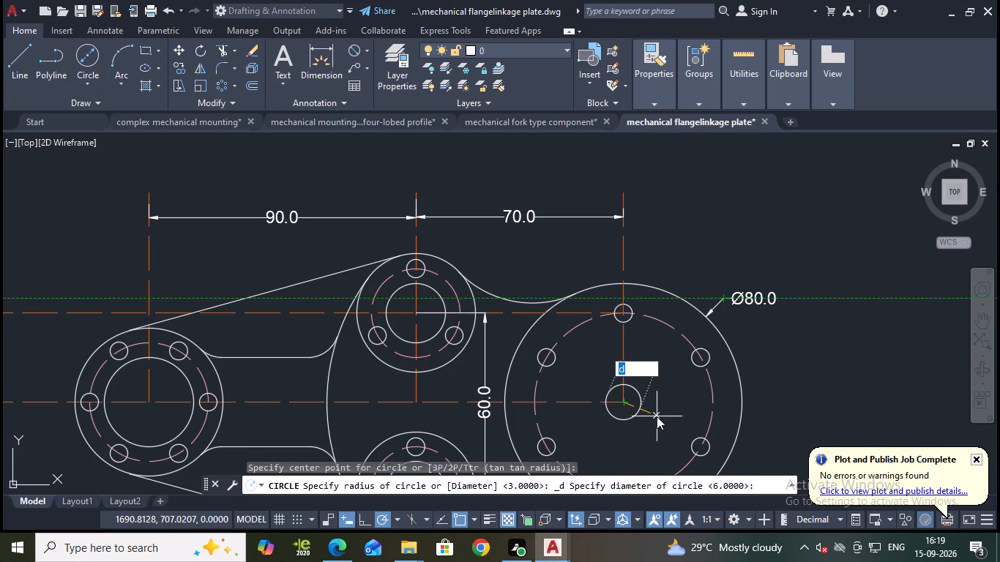
pyautogui.write('40')
pyautogui.press('Return')
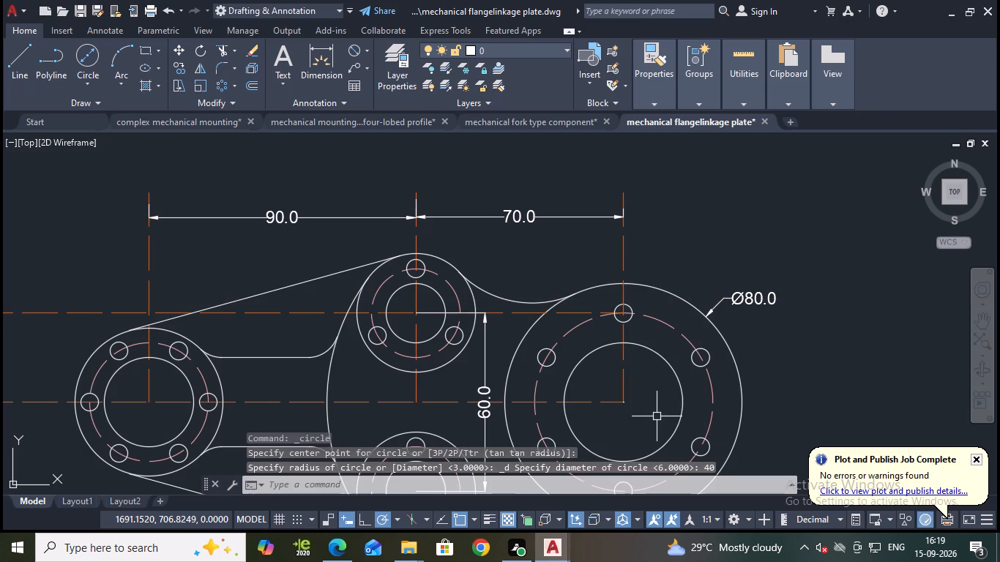
# Add diameter dimensions to the large hub's dashed bolt circle, its central bore and one small bolt hole, placed outside the part.
pyautogui.click(351, 53)
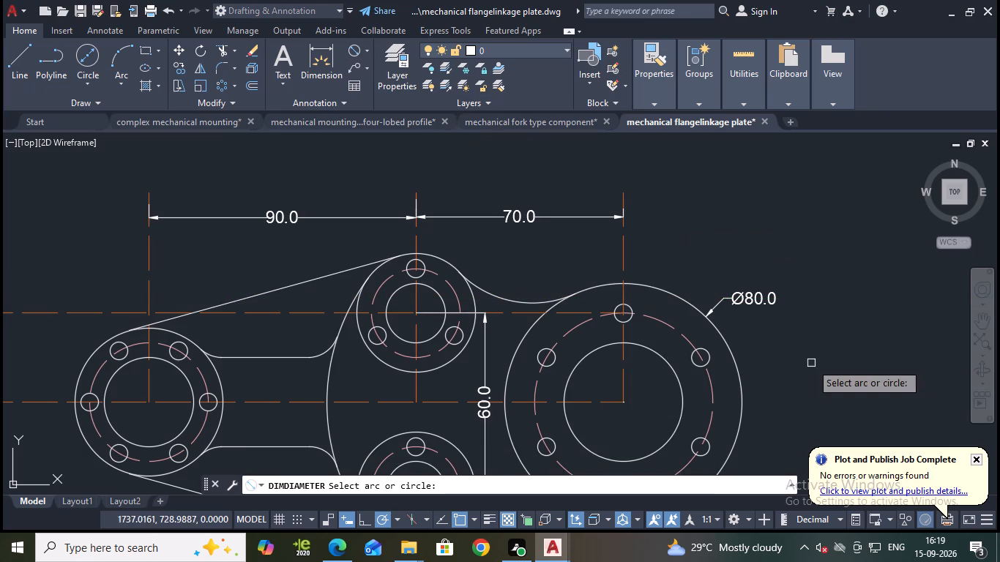
pyautogui.click(713, 389)
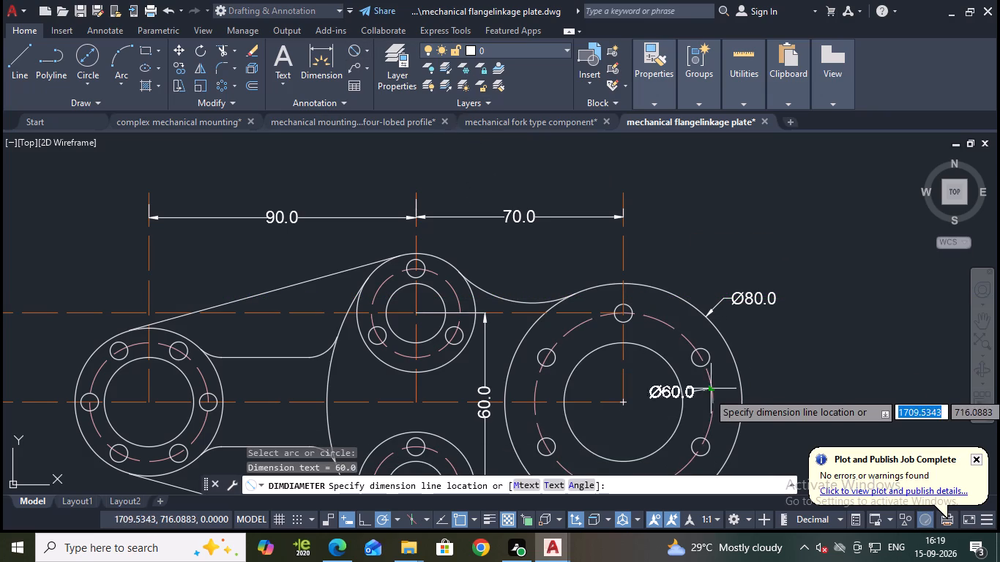
pyautogui.click(756, 359)
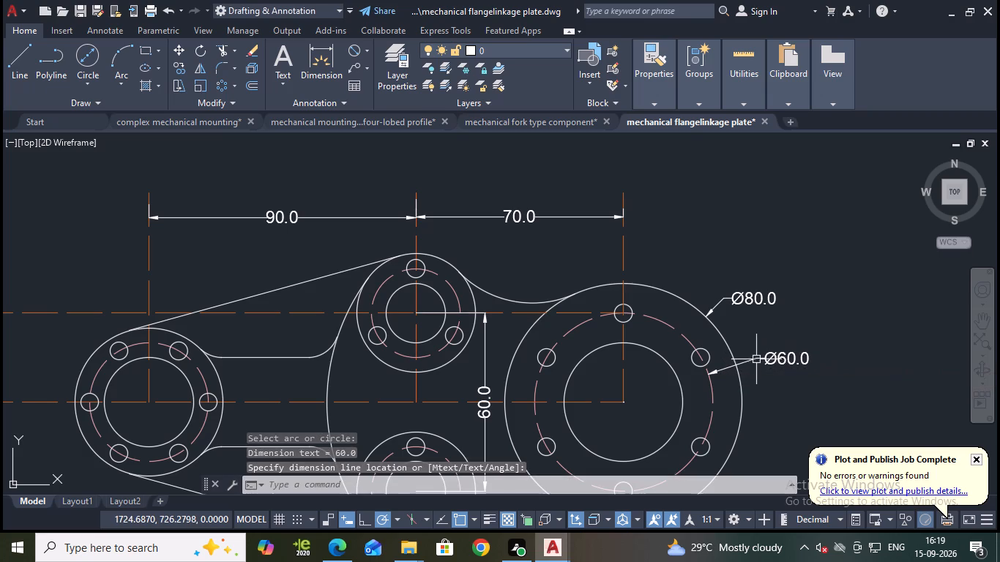
pyautogui.moveTo(784, 420); pyautogui.dragTo(745, 381, button='middle')
pyautogui.press('space')
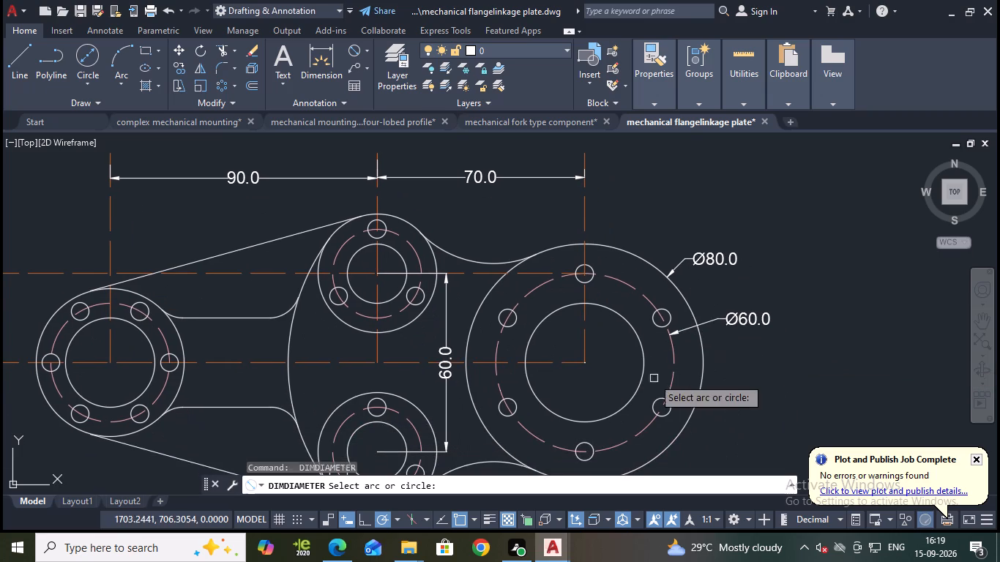
pyautogui.click(644, 375)
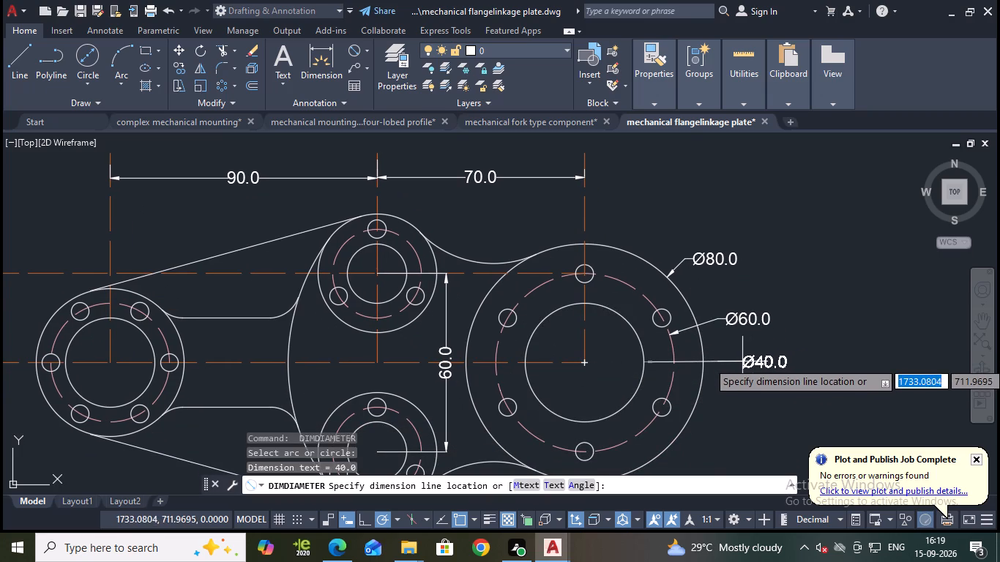
pyautogui.click(739, 362)
pyautogui.scroll(-1, 724, 386)
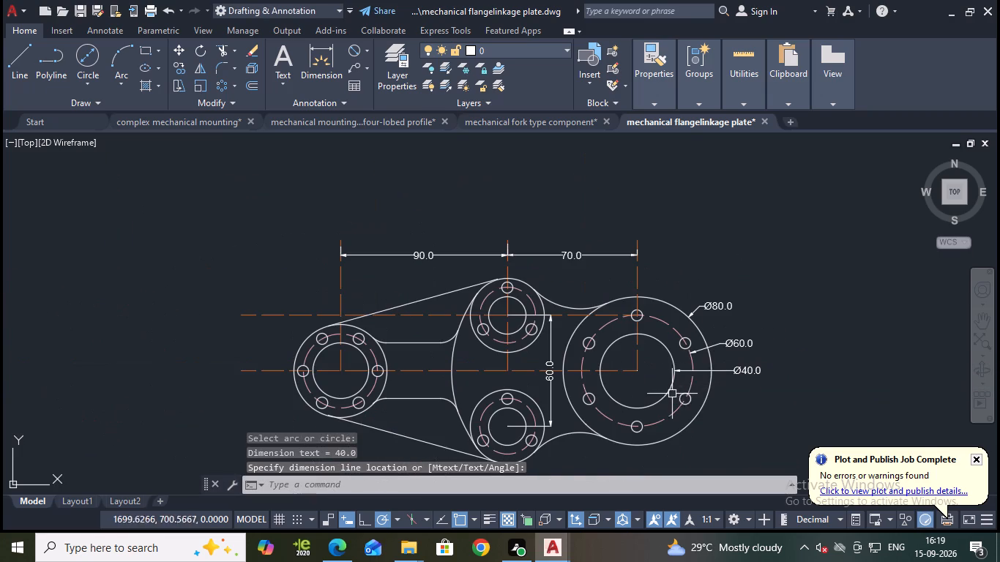
pyautogui.scroll(1, 699, 408)
pyautogui.press('space')
pyautogui.click(686, 393)
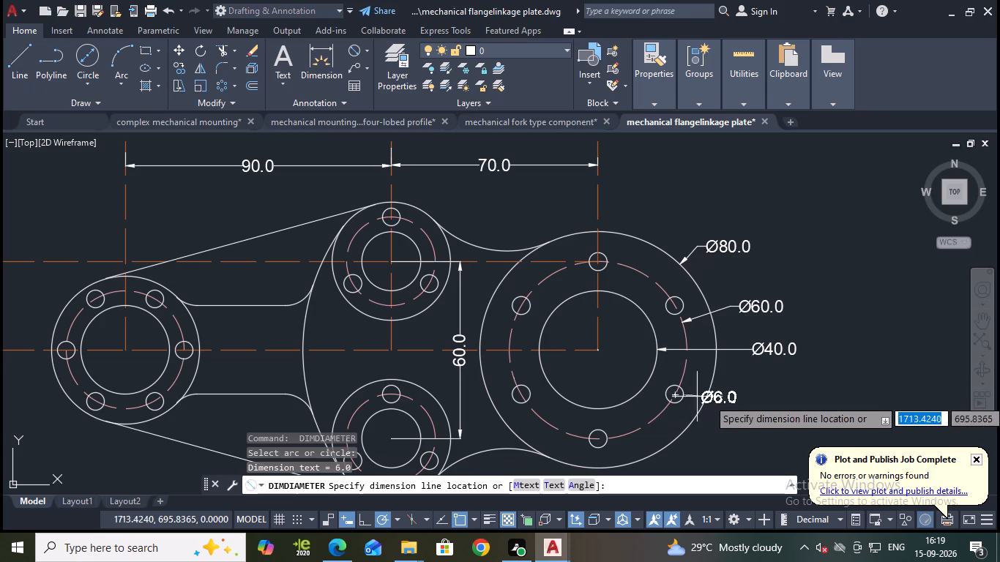
pyautogui.click(736, 391)
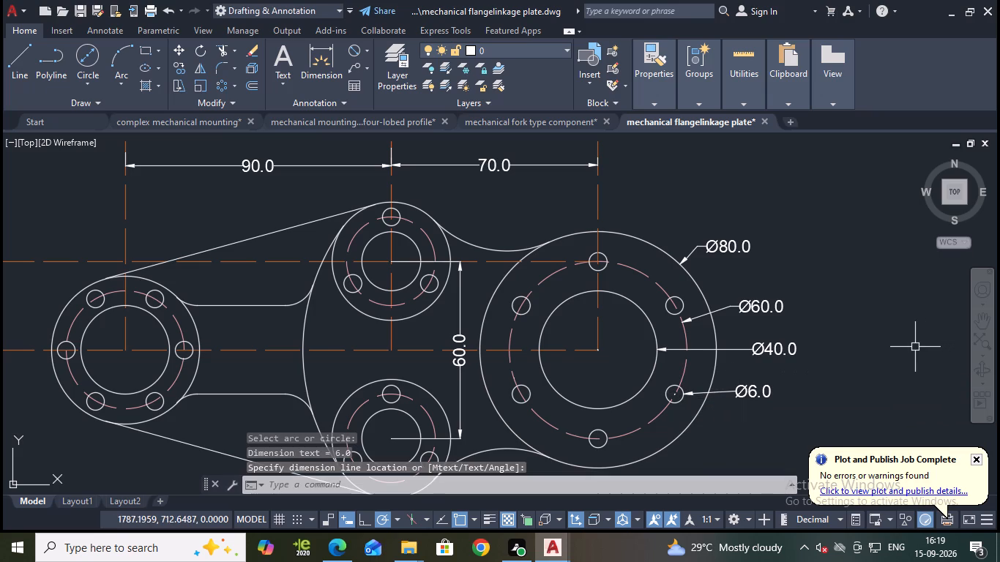
# Add diameter dimensions to the upper middle hub's outer circle, dashed bolt circle and central bore.
pyautogui.scroll(-1, 915, 347)
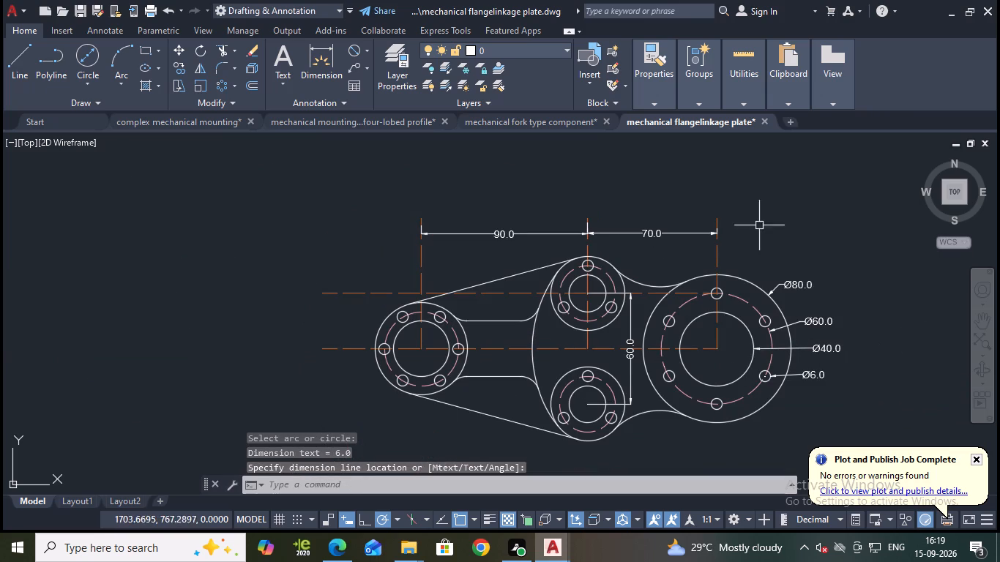
pyautogui.scroll(1, 672, 293)
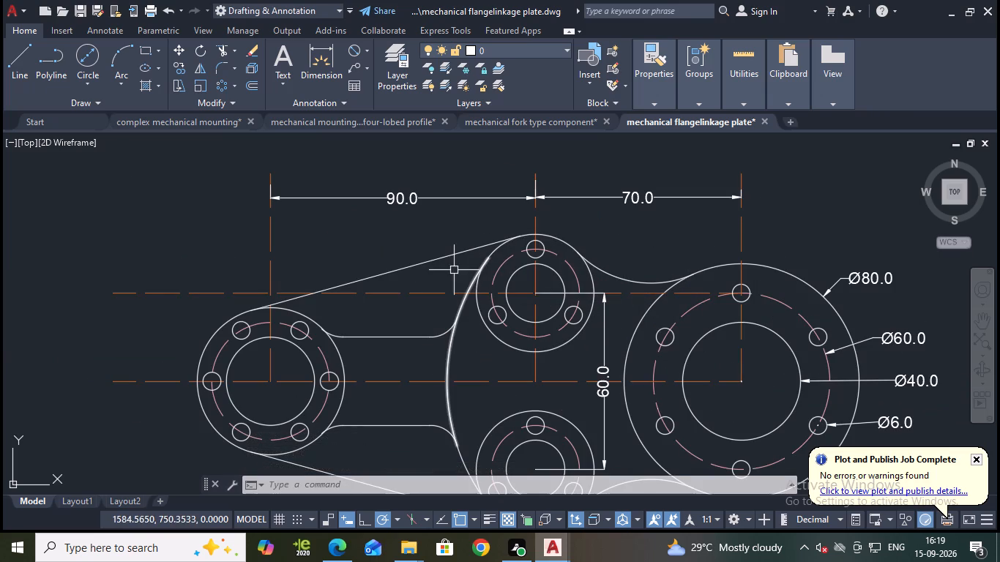
pyautogui.scroll(1, 404, 290)
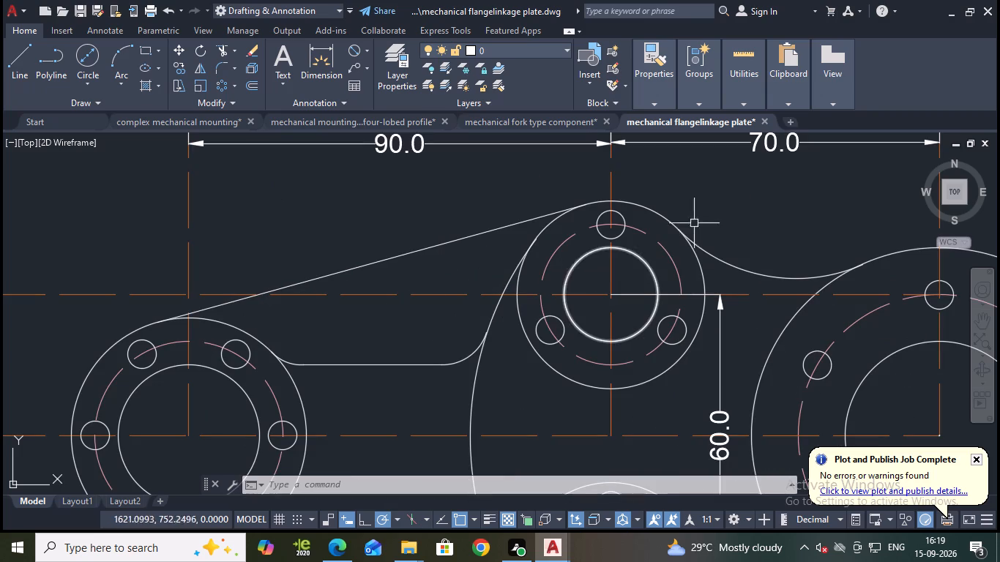
pyautogui.press('space')
pyautogui.click(675, 220)
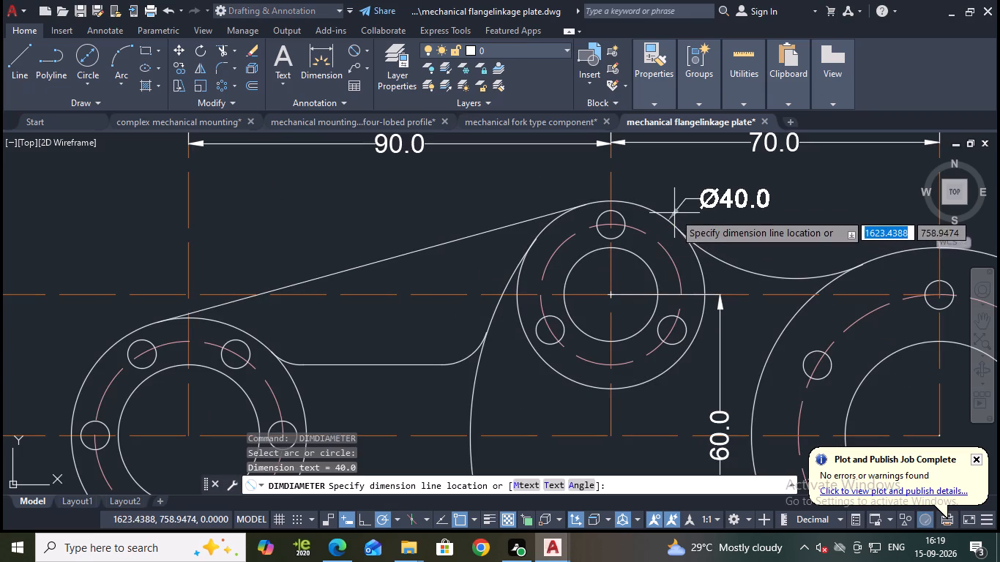
pyautogui.click(675, 213)
pyautogui.press('space')
pyautogui.click(553, 249)
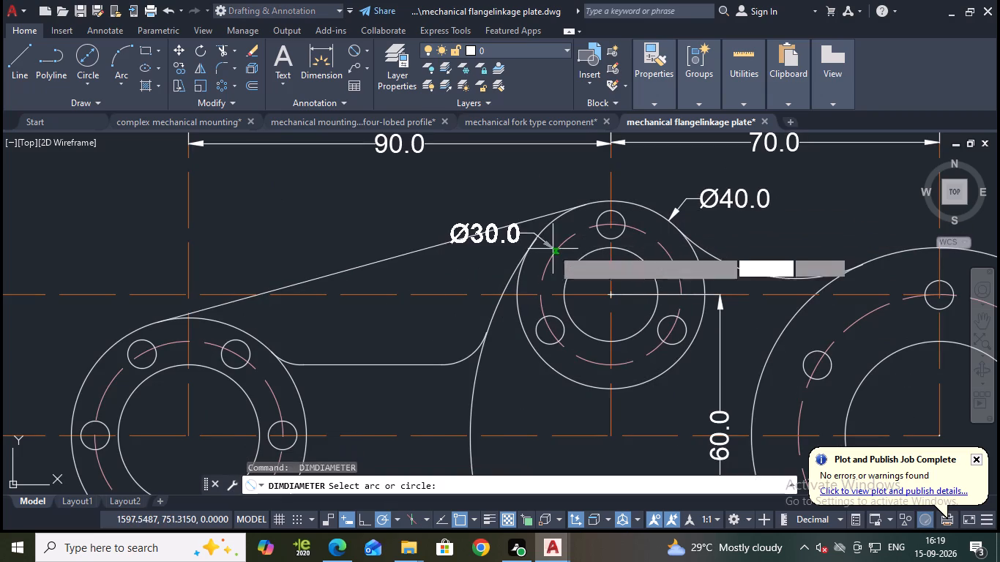
pyautogui.click(528, 203)
pyautogui.press('space')
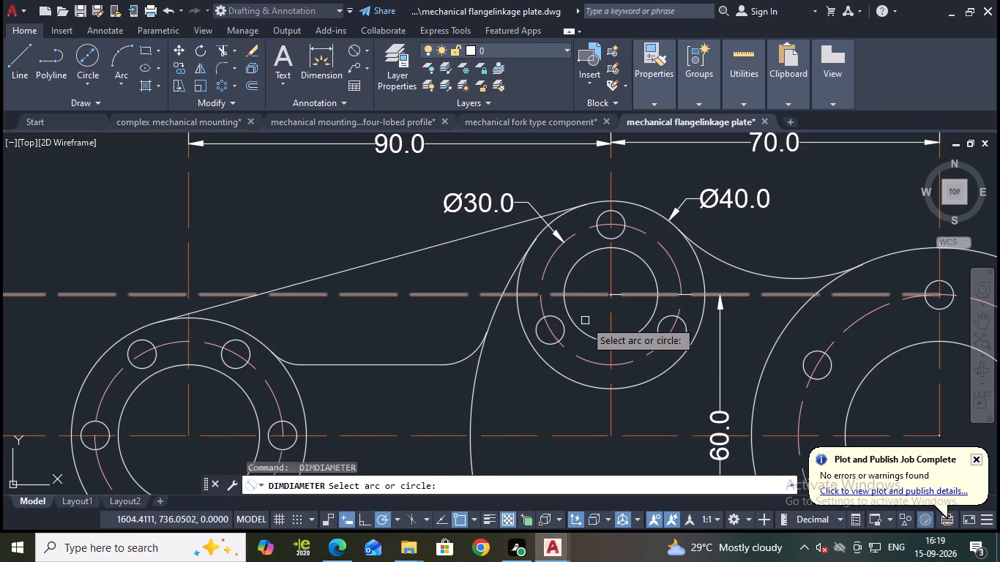
pyautogui.click(584, 333)
pyautogui.click(573, 400)
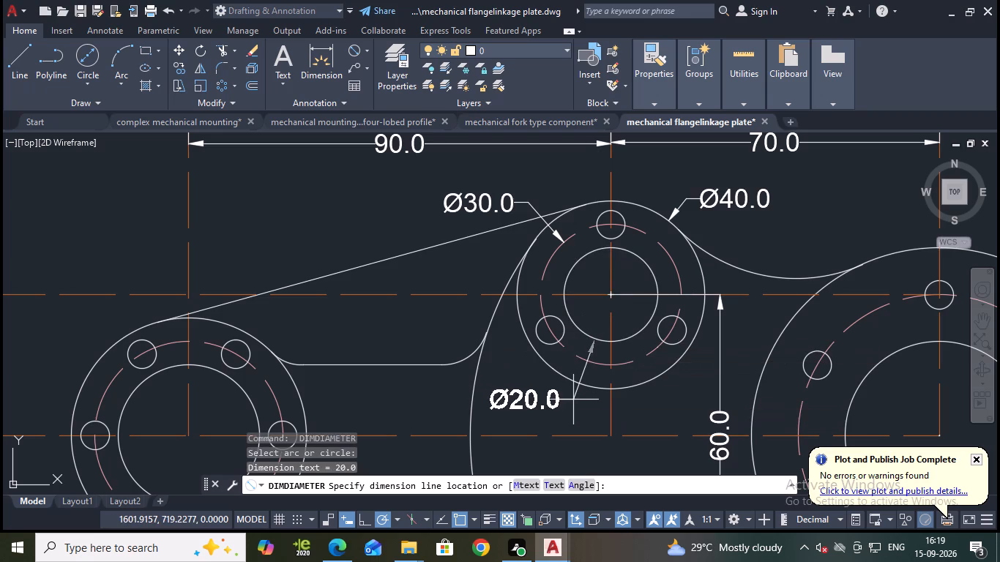
# Add a radius dimension to the lower concave arc joining the lower middle hub and the large hub, placed below the arc.
pyautogui.scroll(-1, 547, 348)
pyautogui.moveTo(606, 429); pyautogui.dragTo(586, 375, button='middle')
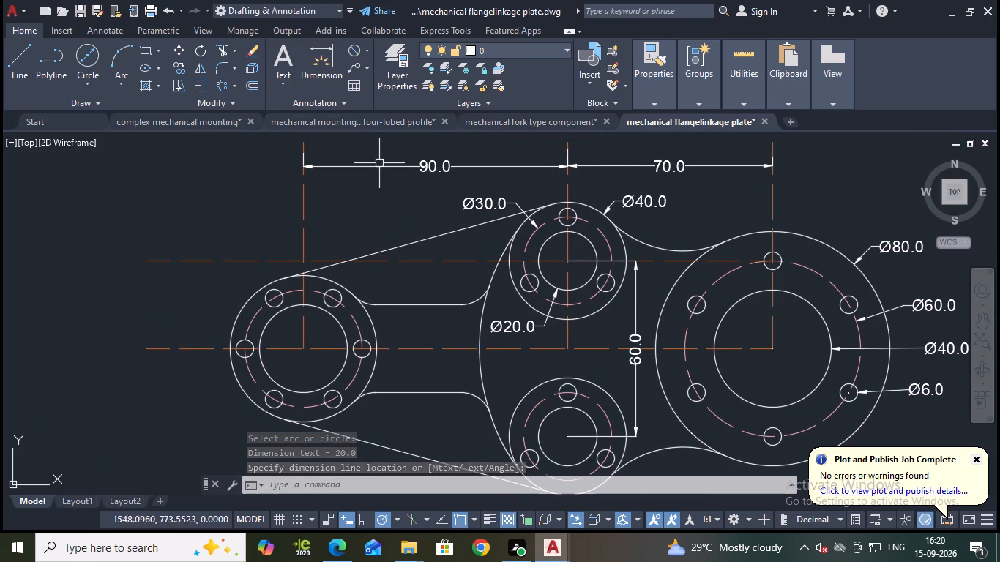
pyautogui.click(365, 54)
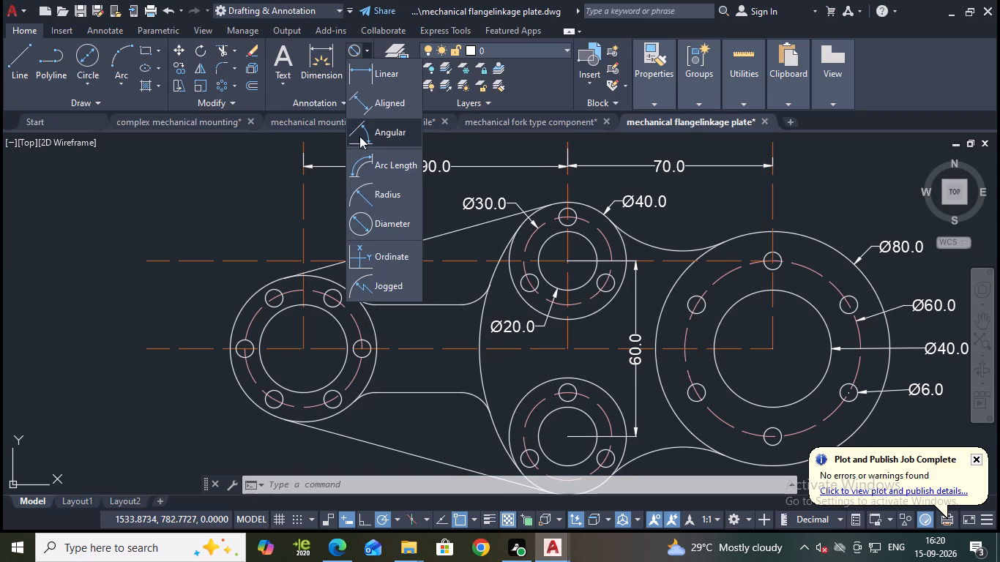
pyautogui.click(376, 203)
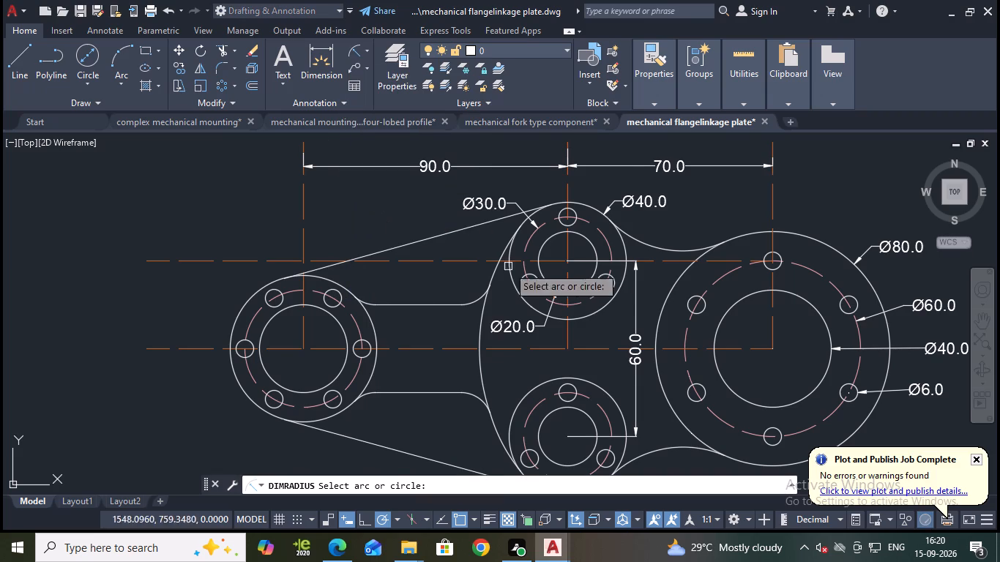
pyautogui.scroll(-1, 796, 342)
pyautogui.moveTo(795, 343); pyautogui.dragTo(755, 304, button='middle')
pyautogui.click(676, 375)
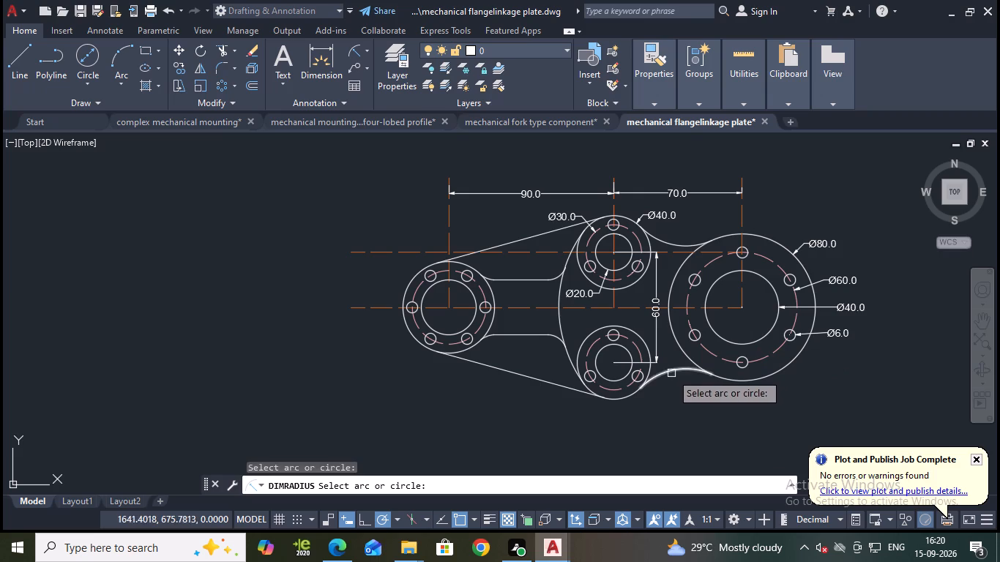
pyautogui.click(671, 372)
pyautogui.click(678, 383)
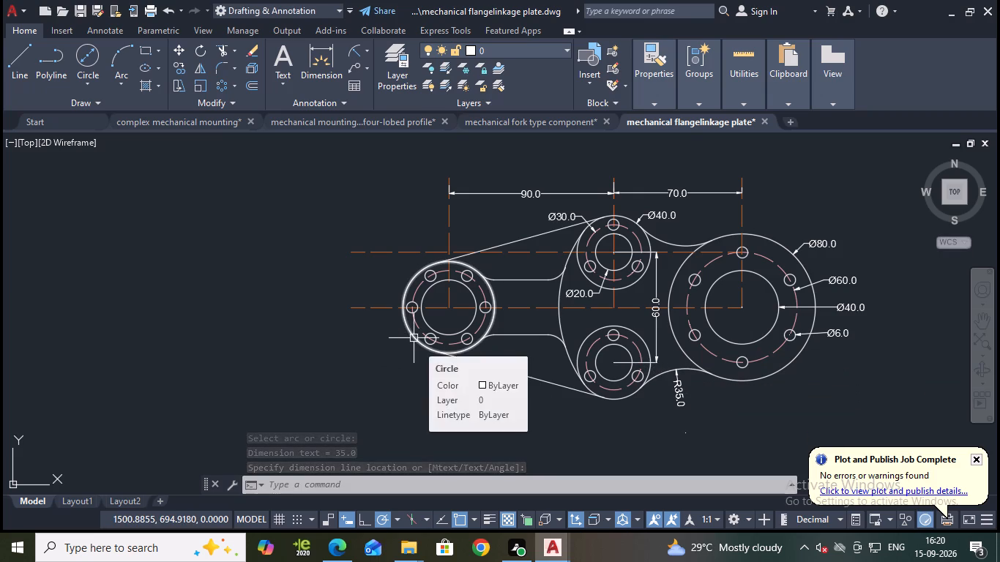
# Add diameter dimensions to the 90 mm-offset end hub's outer circle, dashed bolt circle and central bore, placed outside the part.
pyautogui.click(364, 48)
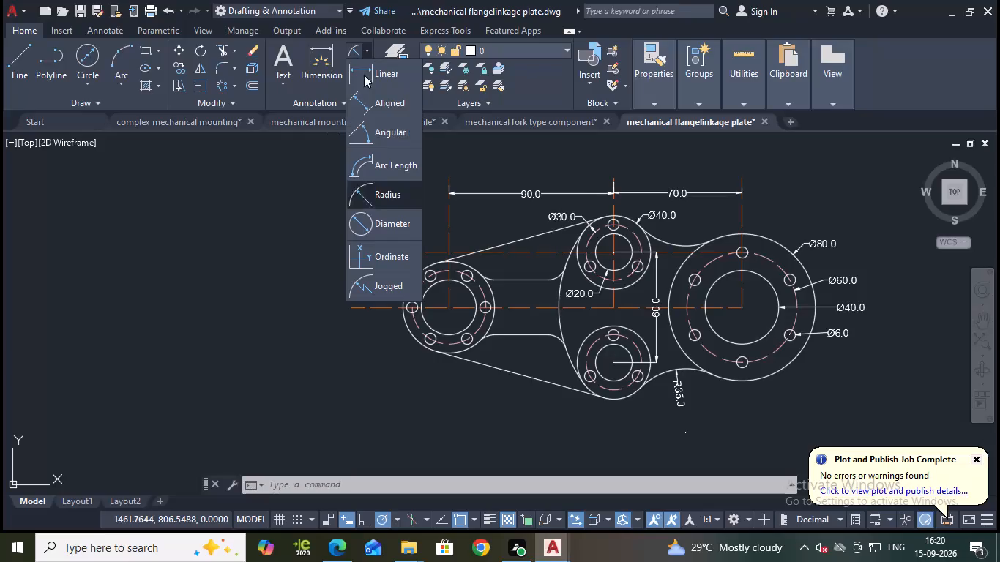
pyautogui.click(378, 218)
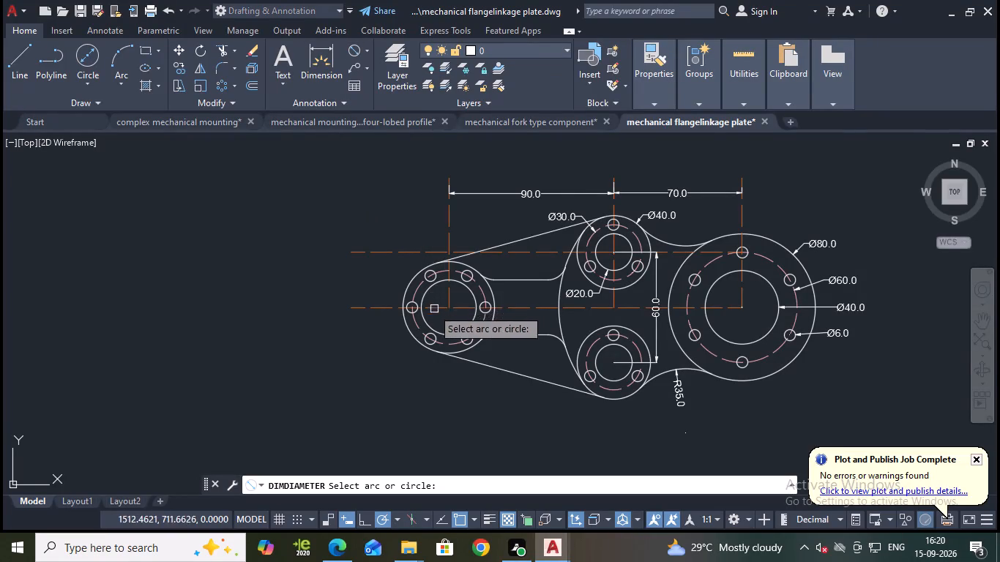
pyautogui.scroll(1, 419, 297)
pyautogui.click(392, 286)
pyautogui.click(381, 285)
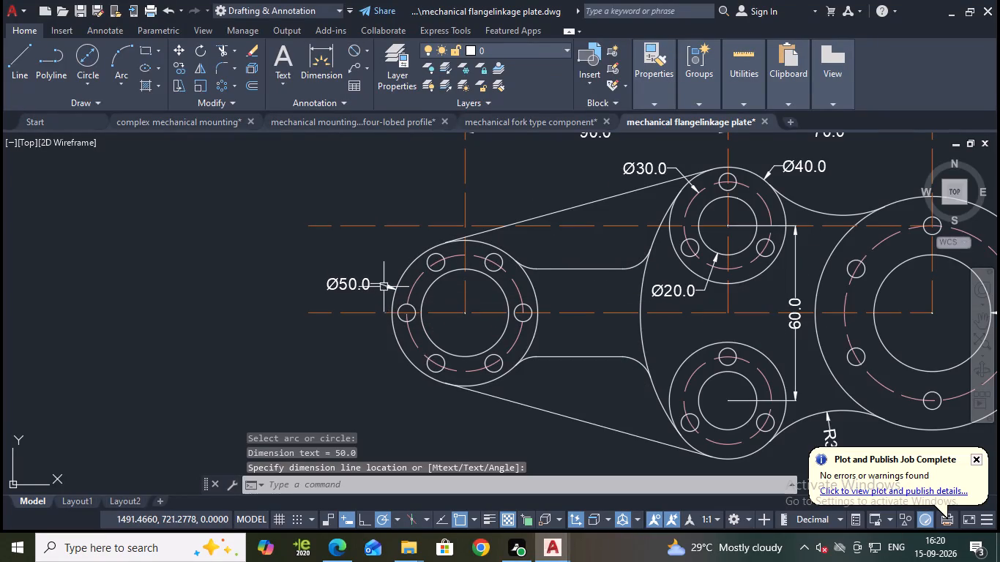
pyautogui.press('space')
pyautogui.click(419, 348)
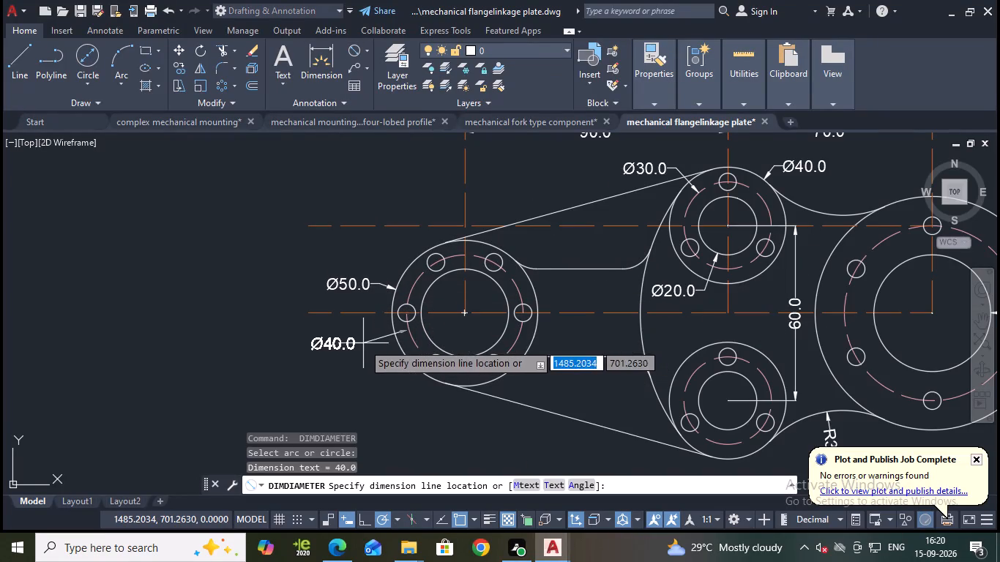
pyautogui.click(363, 343)
pyautogui.press('space')
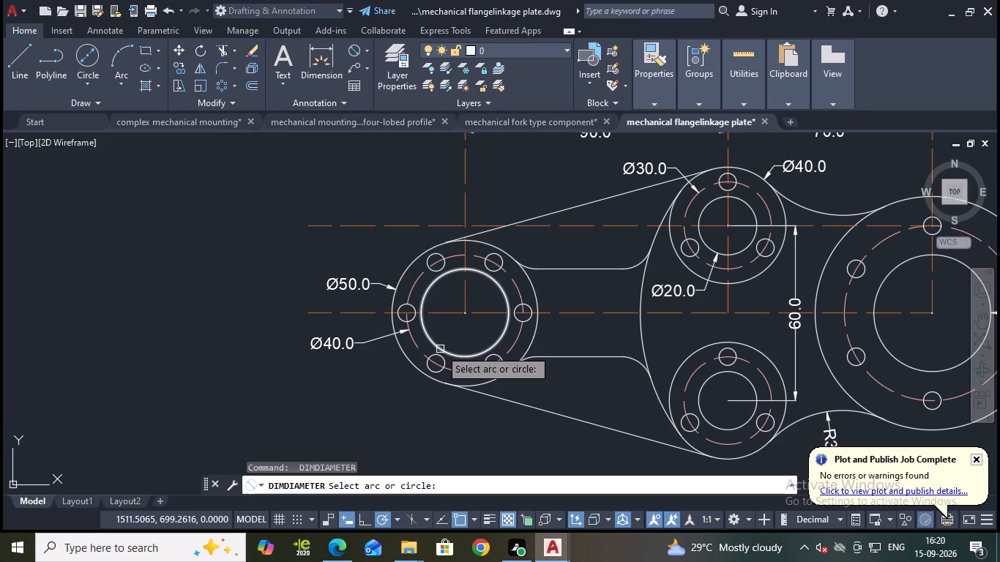
pyautogui.click(447, 355)
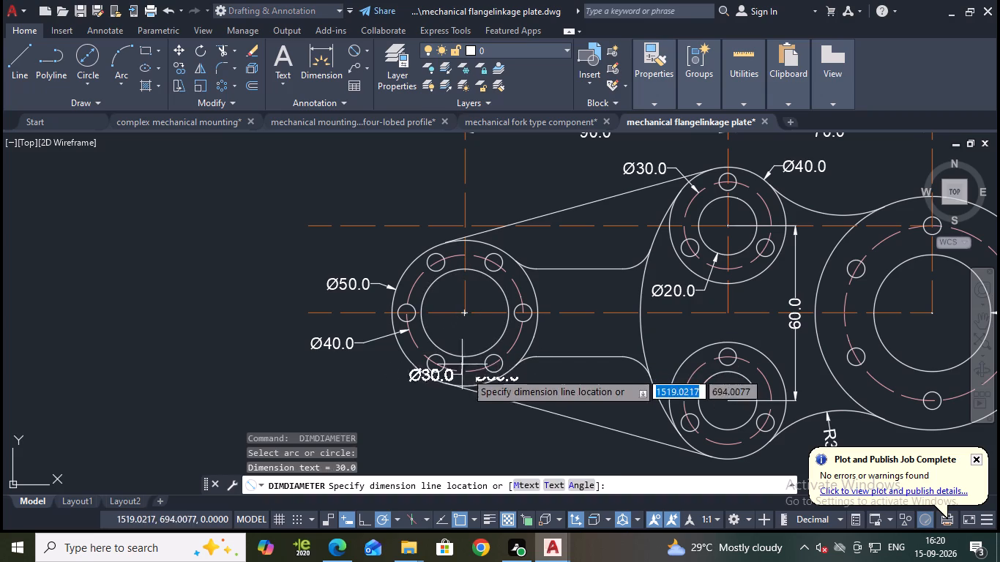
pyautogui.click(446, 402)
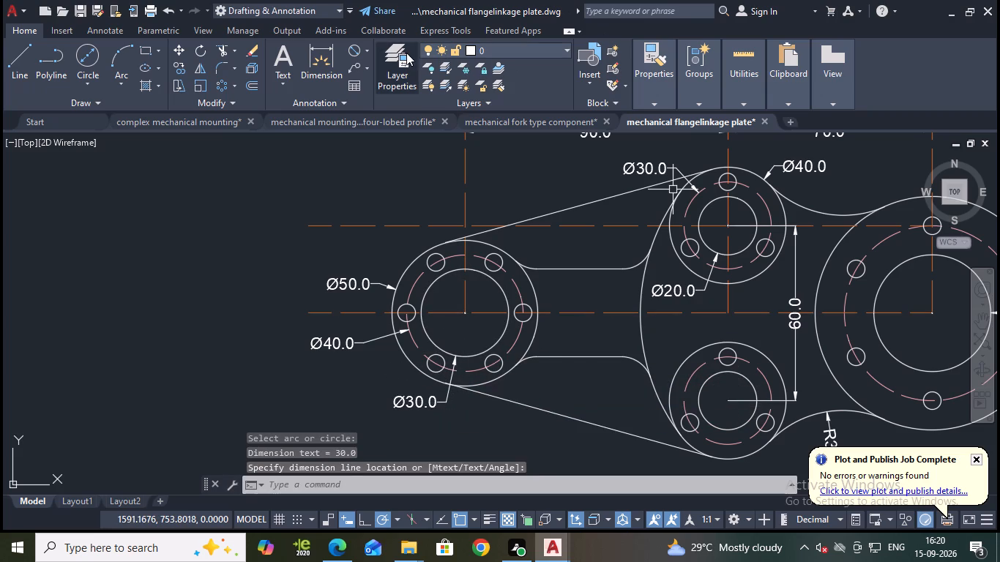
# Add a vertical linear dimension between the two parallel horizontal edges of the arm joining the end hub to the middle section.
pyautogui.click(368, 49)
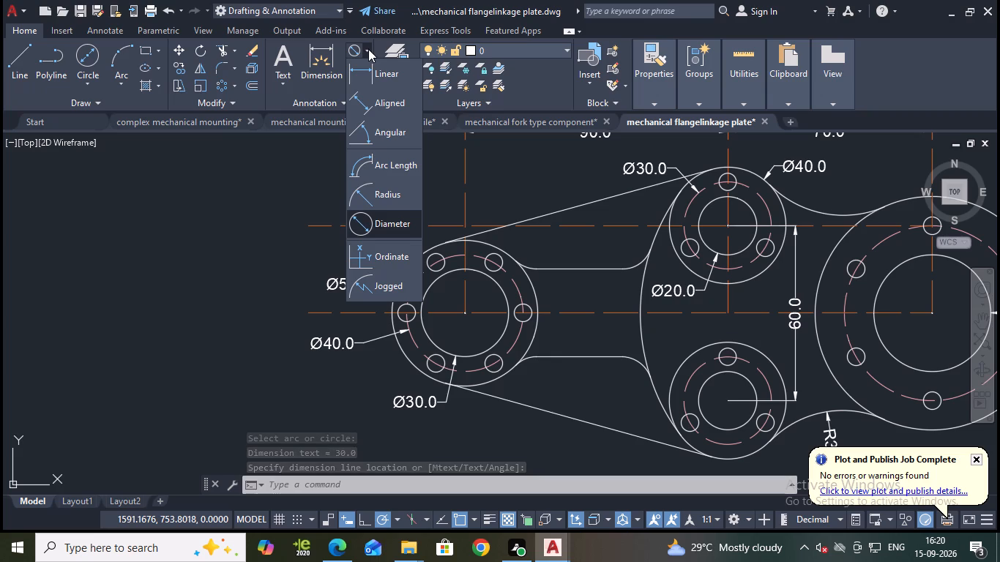
pyautogui.click(392, 67)
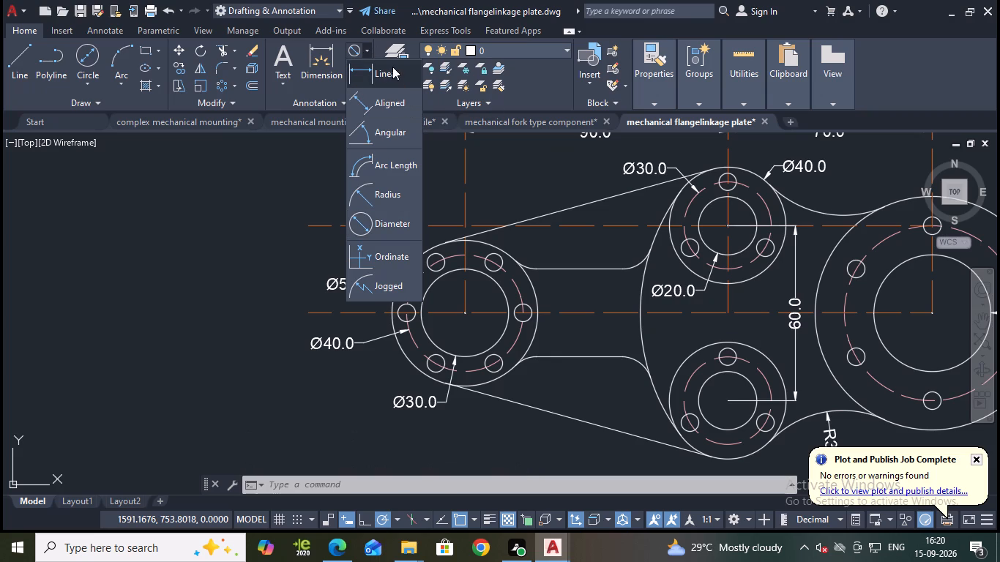
pyautogui.click(587, 269)
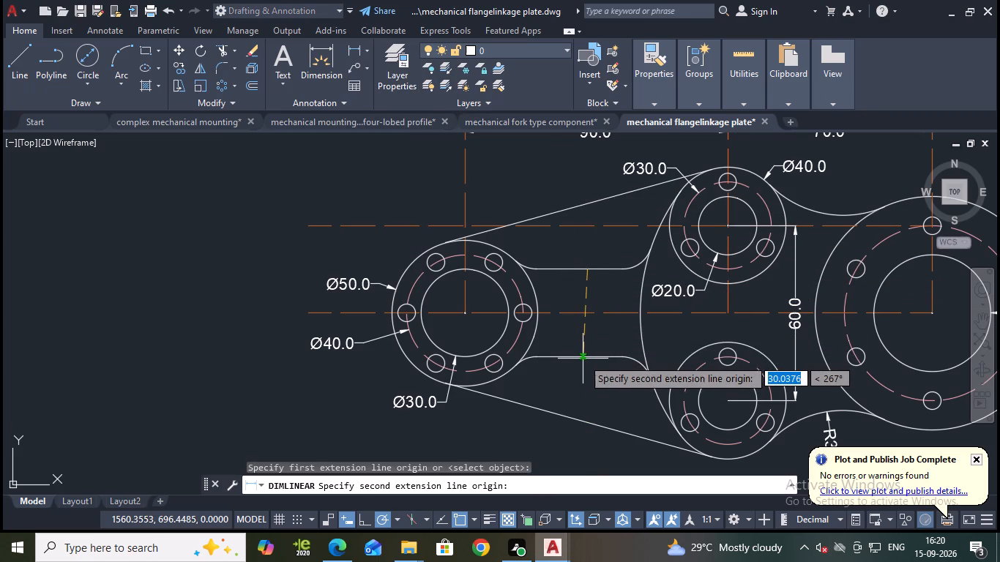
pyautogui.click(586, 359)
pyautogui.click(586, 359)
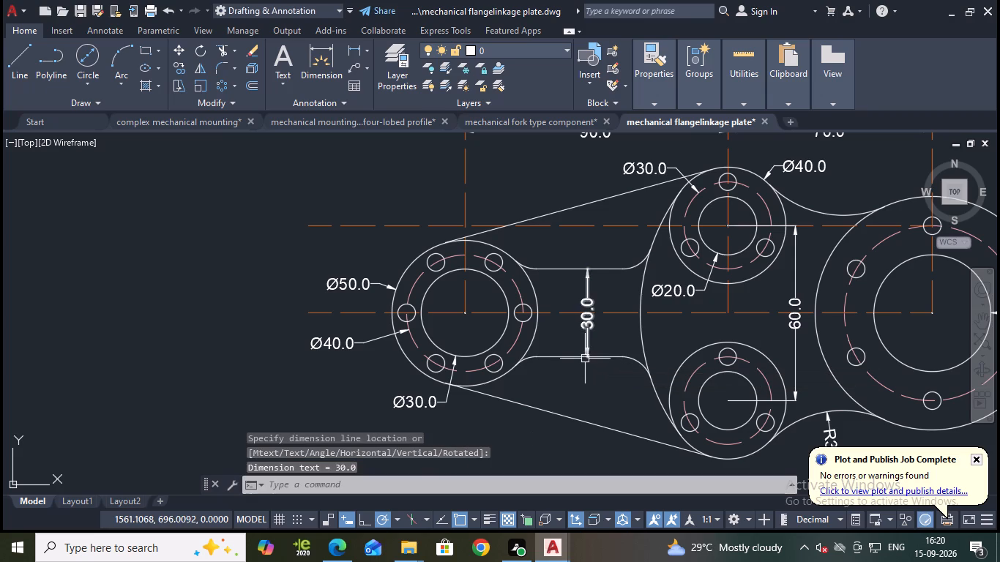
pyautogui.scroll(-1, 485, 322)
pyautogui.moveTo(872, 189); pyautogui.dragTo(755, 184, button='middle')
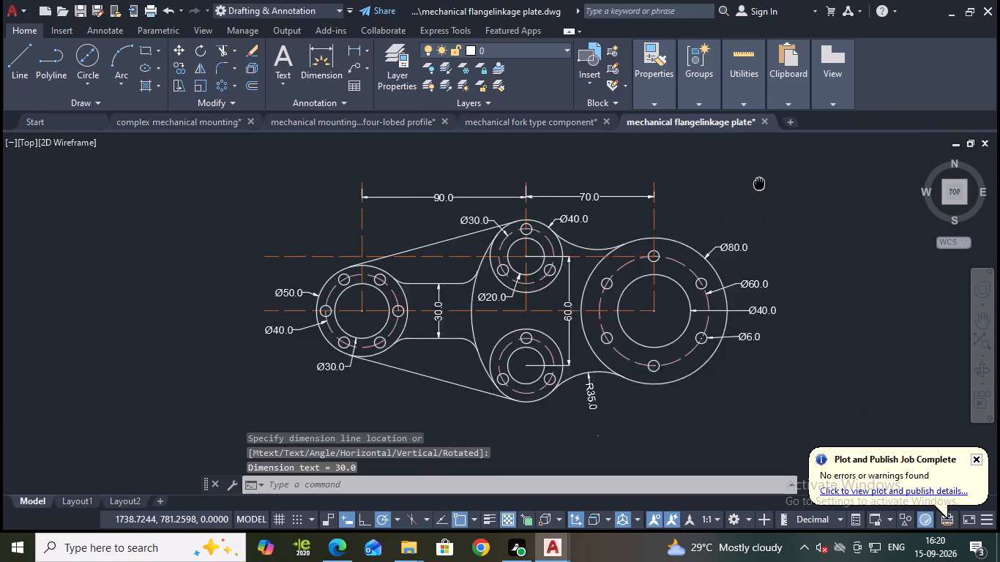
pyautogui.moveTo(755, 184); pyautogui.dragTo(700, 184, button='middle')
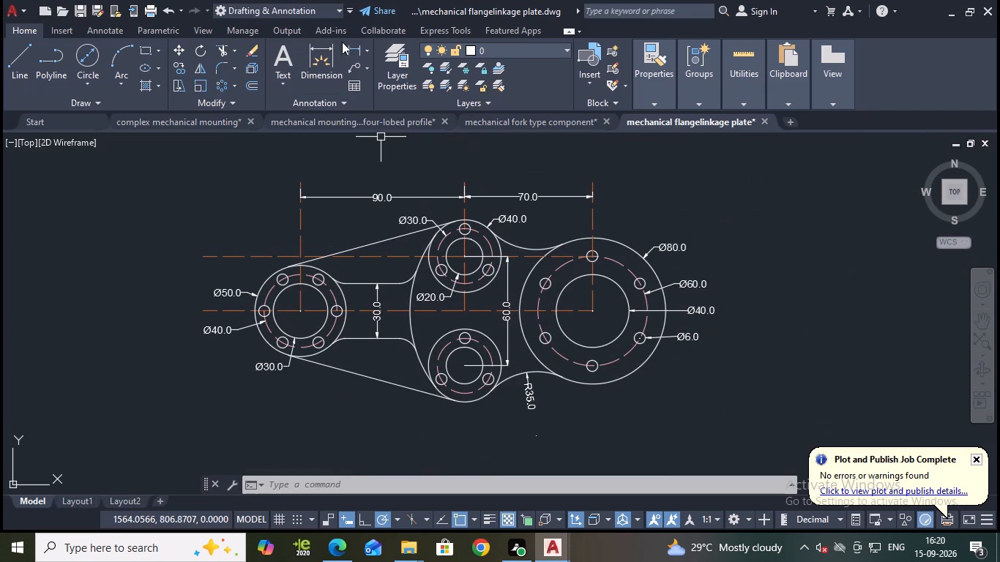
# Add a radius dimension to the small fillet where the arm's upper edge meets the middle section, placed above the arm.
pyautogui.click(367, 53)
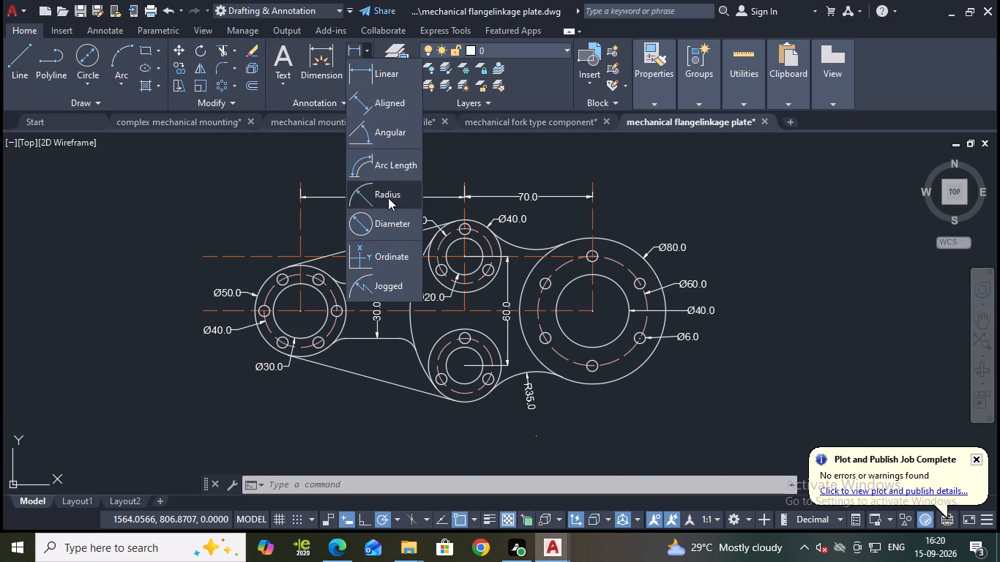
pyautogui.click(388, 198)
pyautogui.scroll(1, 402, 289)
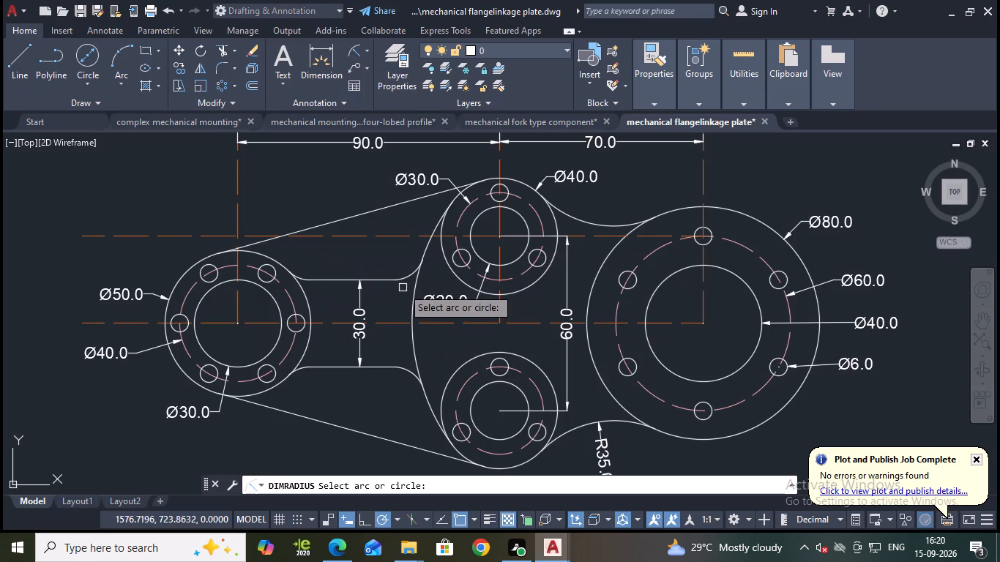
pyautogui.click(406, 279)
pyautogui.click(406, 279)
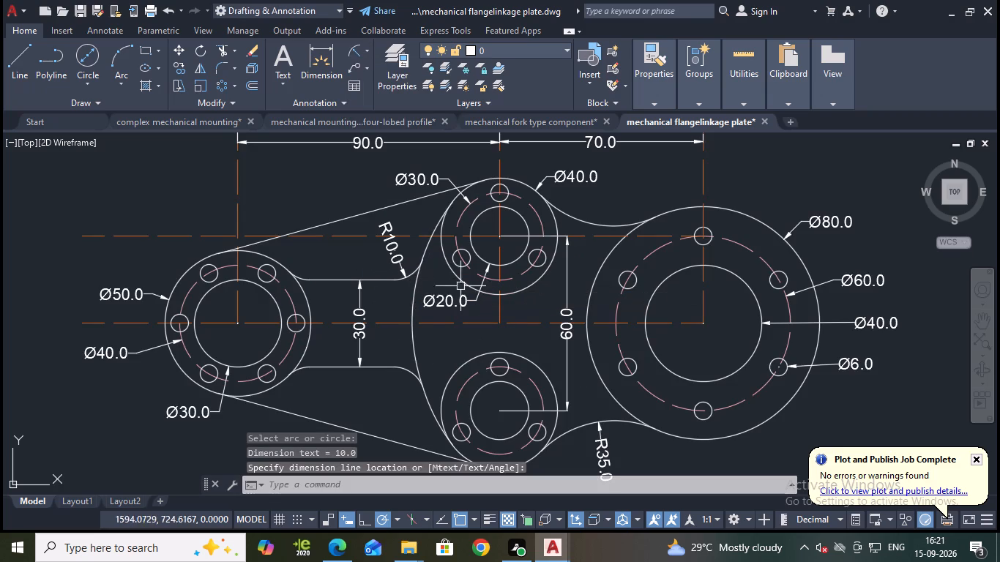
pyautogui.scroll(-1, 763, 311)
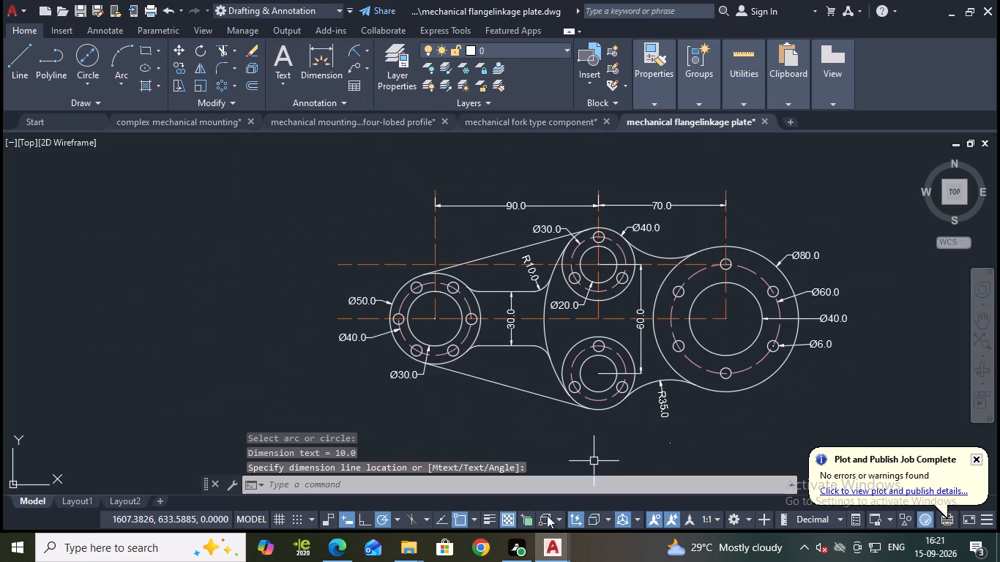
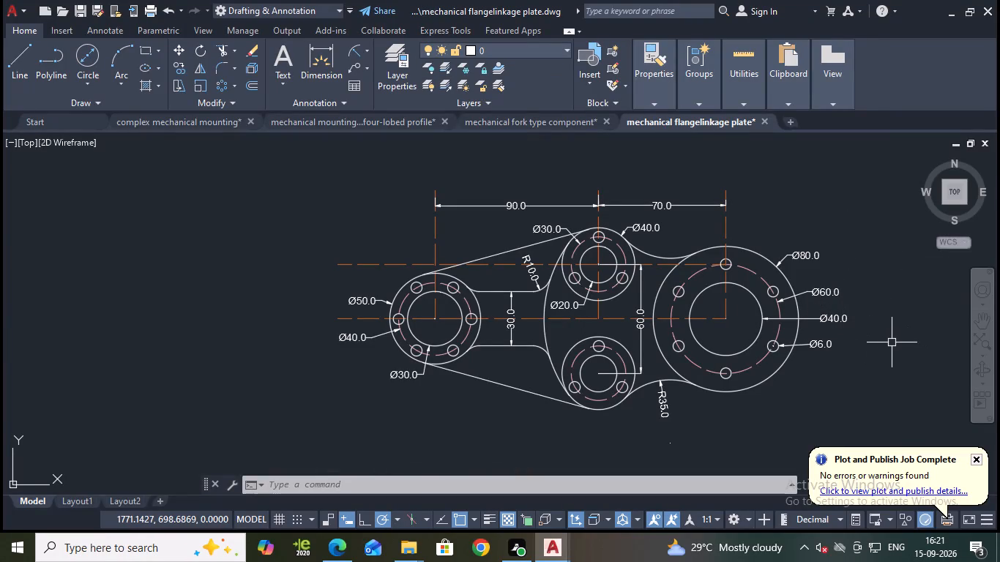
# Save the finished flange/linkage plate drawing.
pyautogui.hotkey('ctrl', 's')
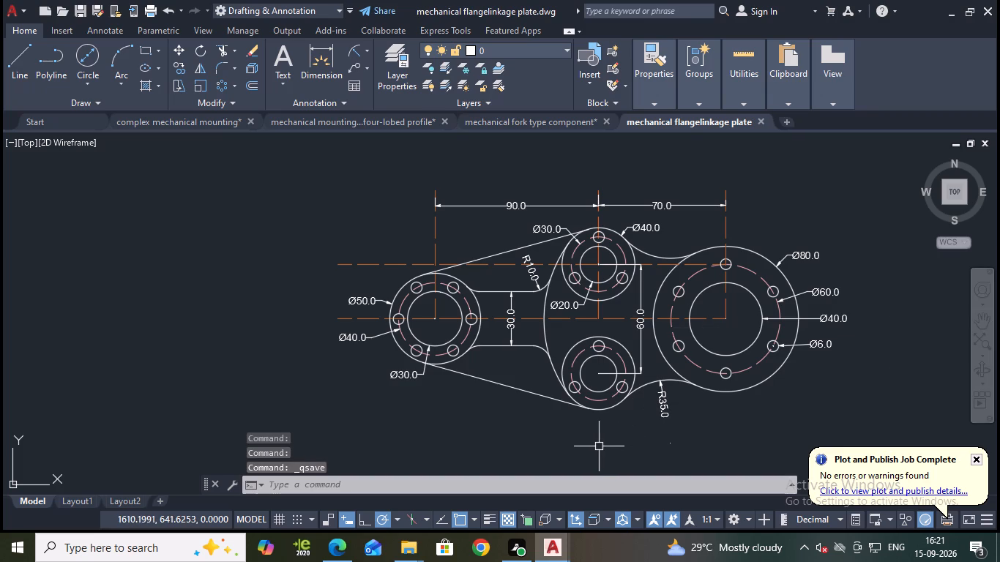
pyautogui.click(444, 474)
pyautogui.press('Escape')
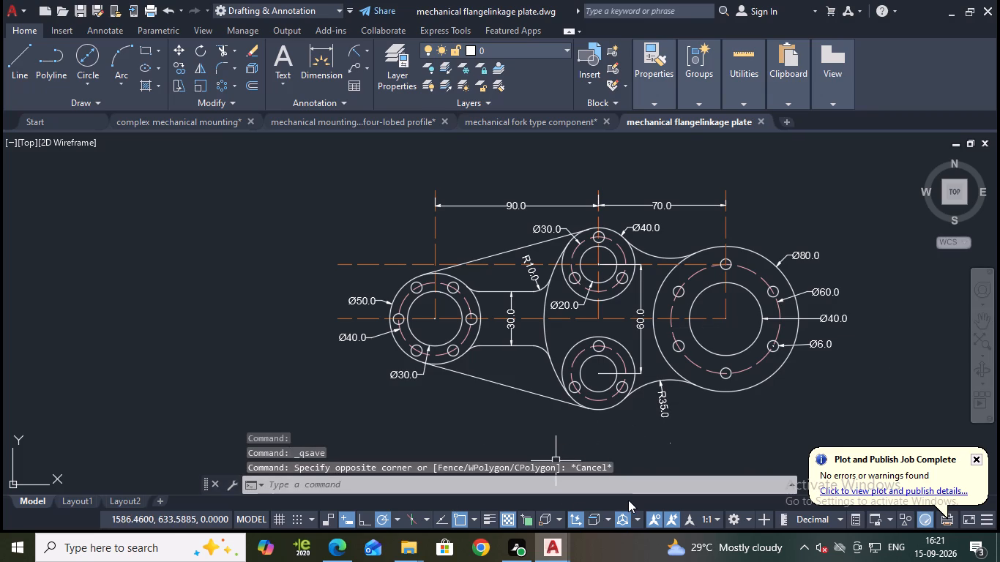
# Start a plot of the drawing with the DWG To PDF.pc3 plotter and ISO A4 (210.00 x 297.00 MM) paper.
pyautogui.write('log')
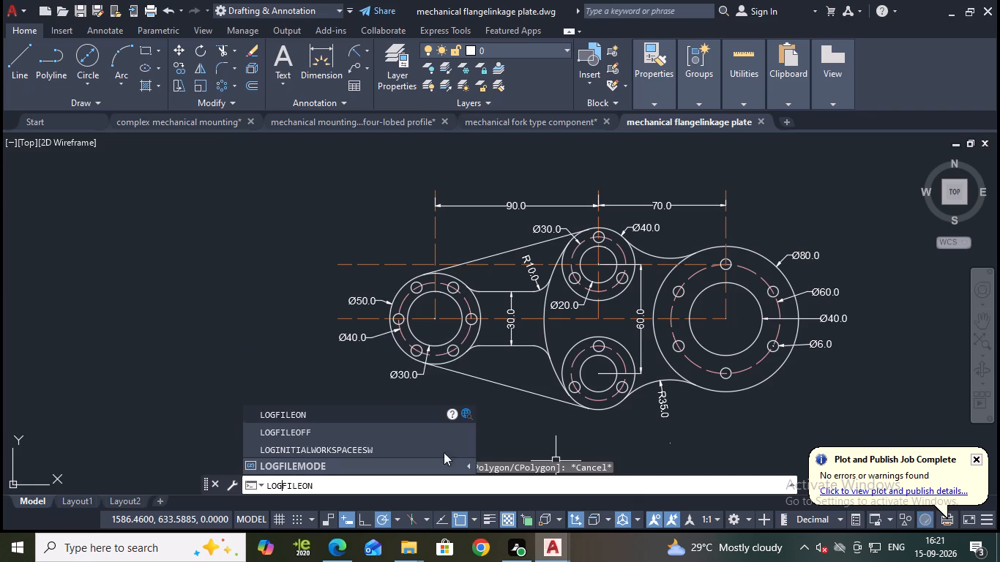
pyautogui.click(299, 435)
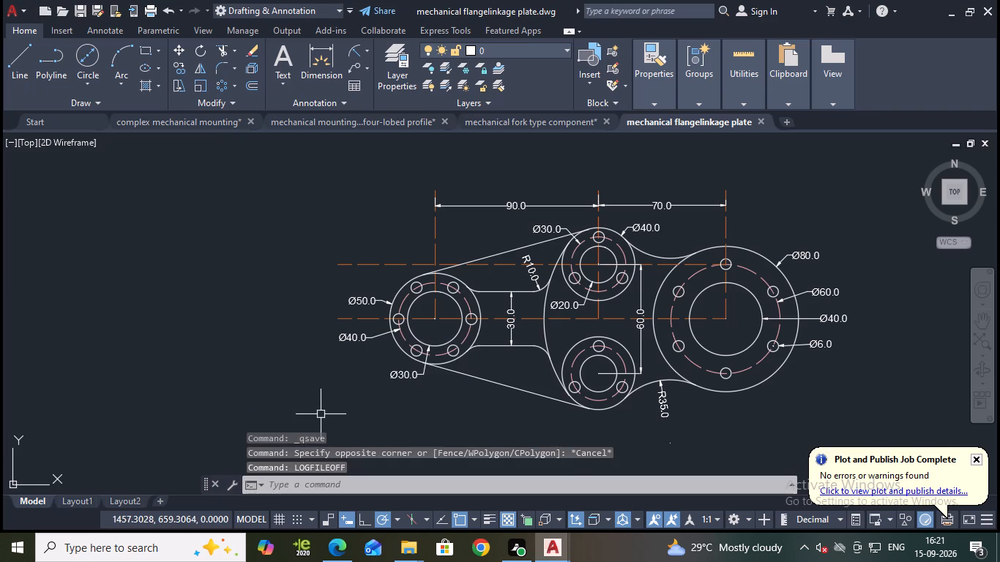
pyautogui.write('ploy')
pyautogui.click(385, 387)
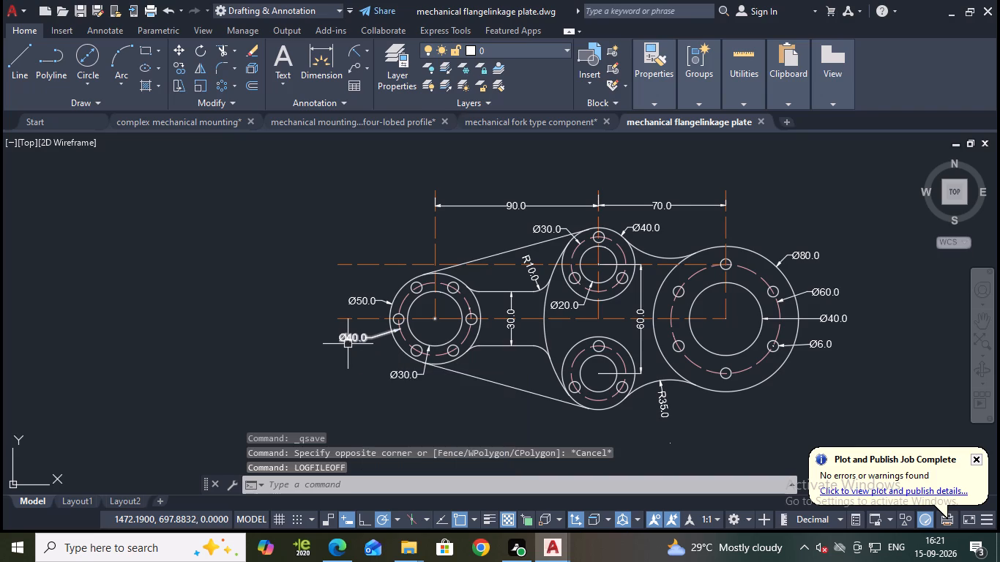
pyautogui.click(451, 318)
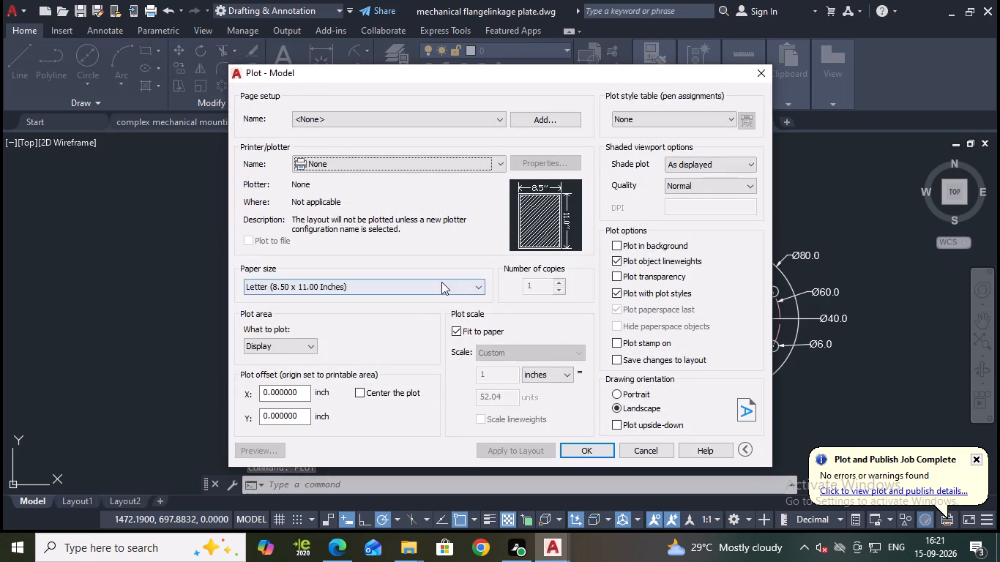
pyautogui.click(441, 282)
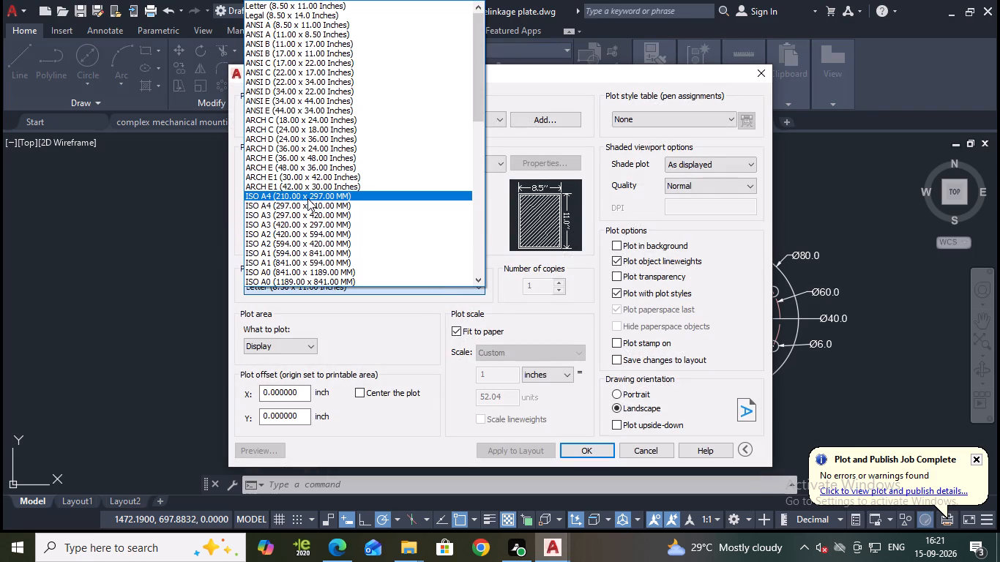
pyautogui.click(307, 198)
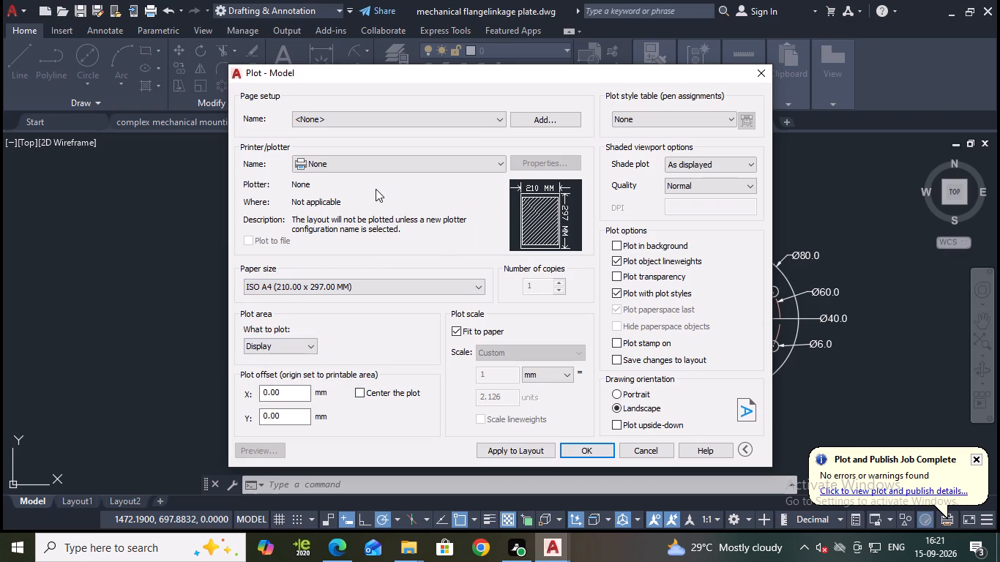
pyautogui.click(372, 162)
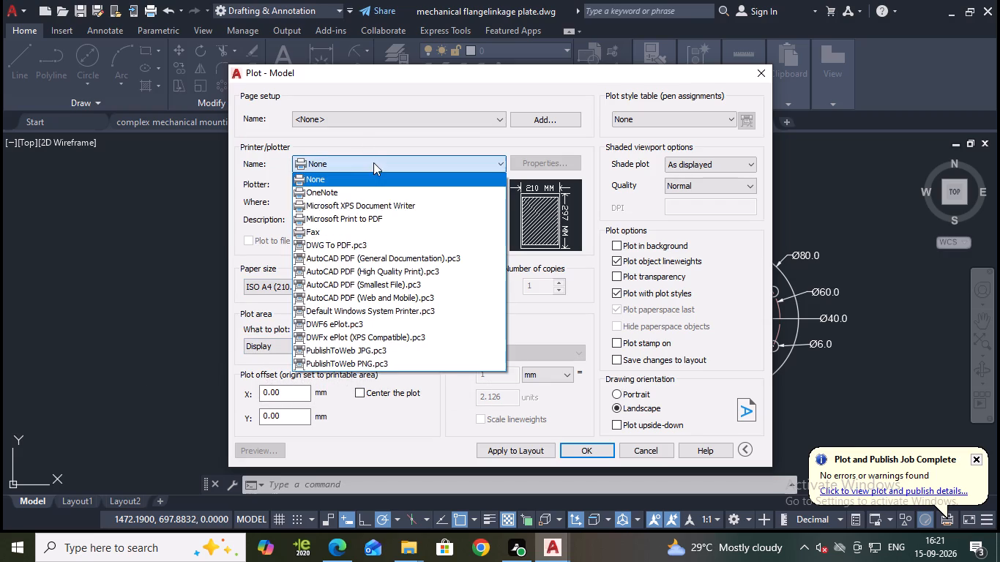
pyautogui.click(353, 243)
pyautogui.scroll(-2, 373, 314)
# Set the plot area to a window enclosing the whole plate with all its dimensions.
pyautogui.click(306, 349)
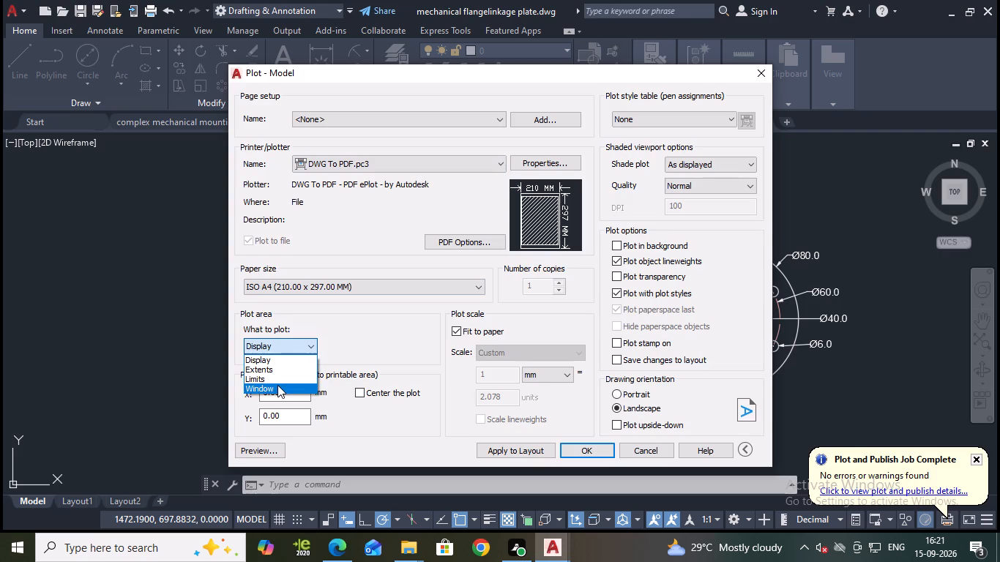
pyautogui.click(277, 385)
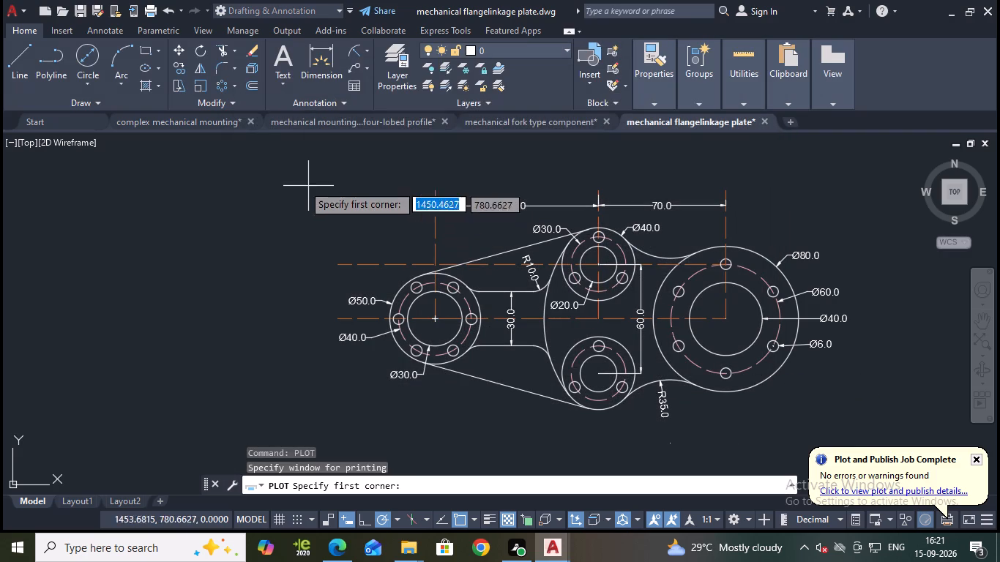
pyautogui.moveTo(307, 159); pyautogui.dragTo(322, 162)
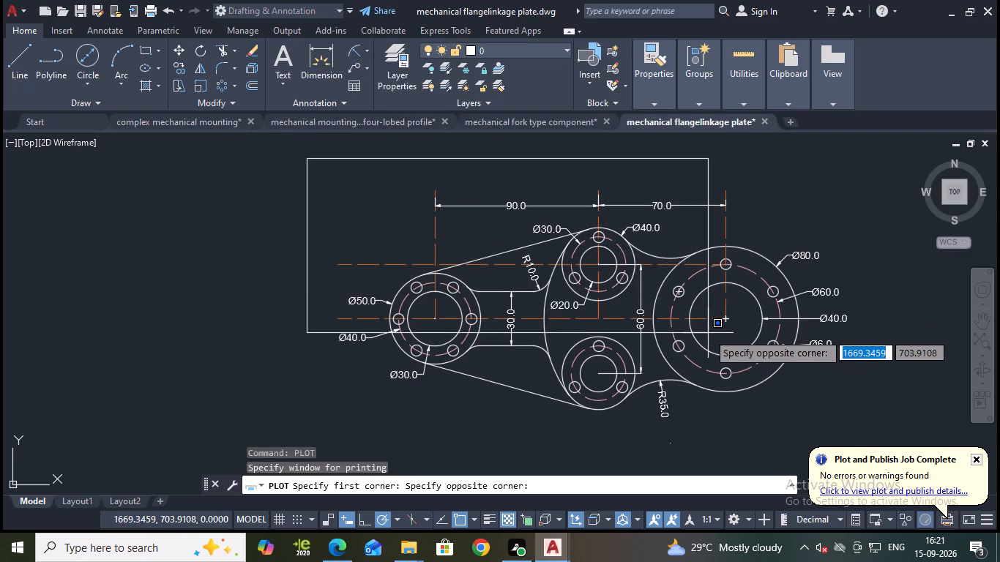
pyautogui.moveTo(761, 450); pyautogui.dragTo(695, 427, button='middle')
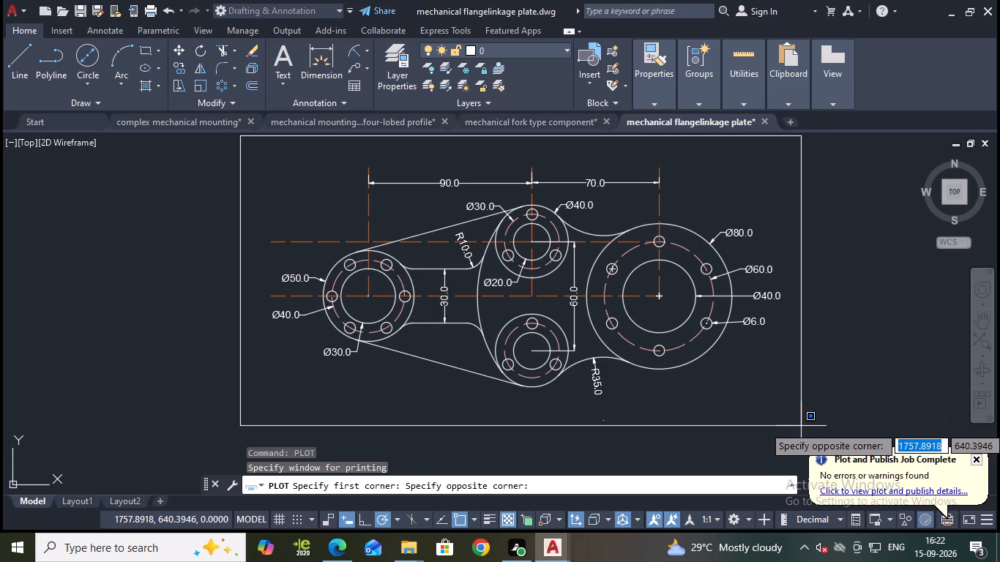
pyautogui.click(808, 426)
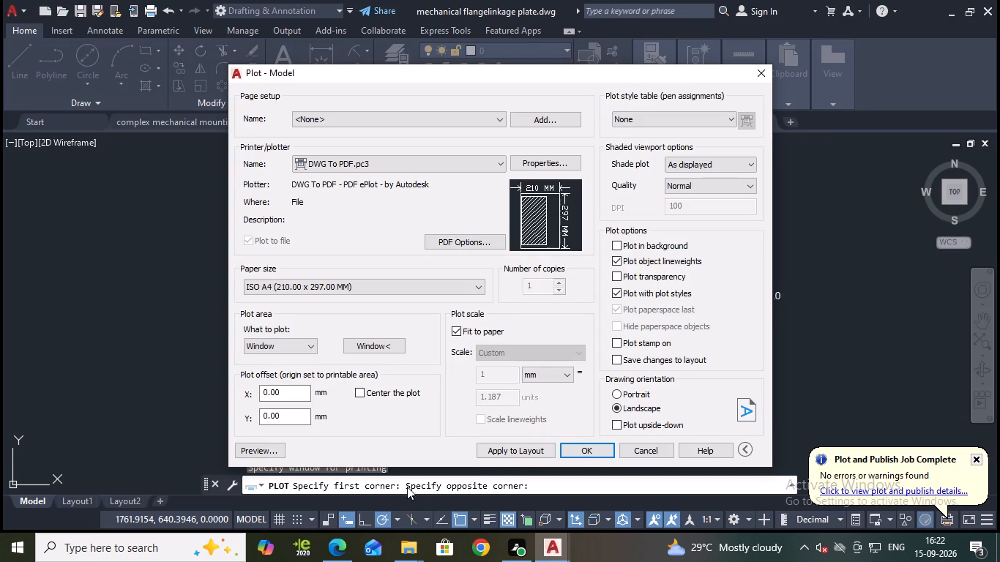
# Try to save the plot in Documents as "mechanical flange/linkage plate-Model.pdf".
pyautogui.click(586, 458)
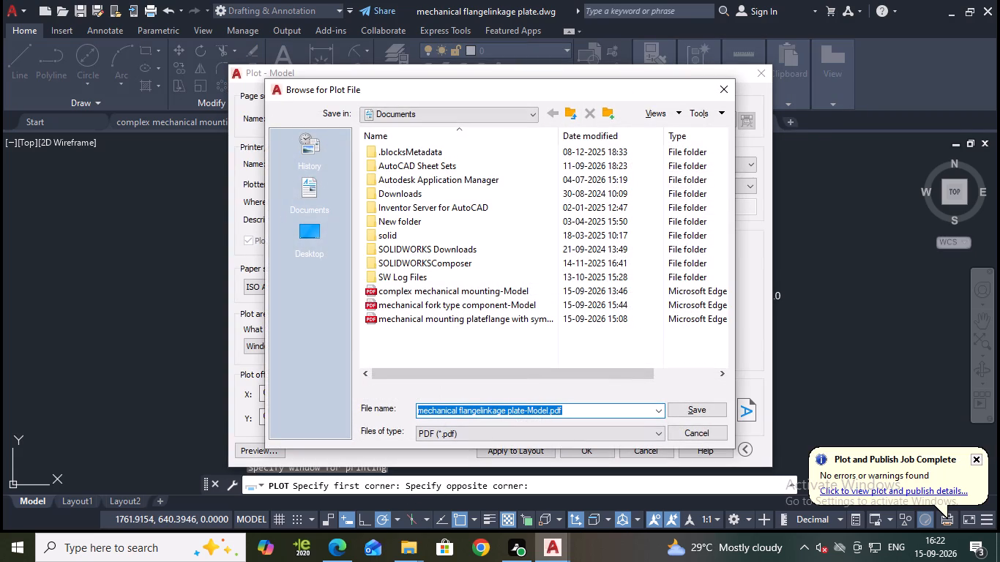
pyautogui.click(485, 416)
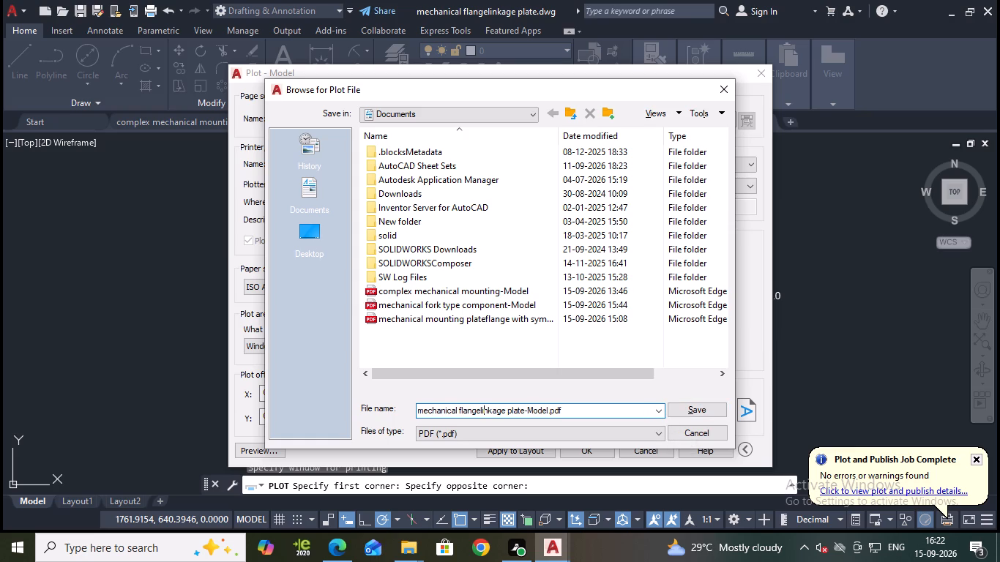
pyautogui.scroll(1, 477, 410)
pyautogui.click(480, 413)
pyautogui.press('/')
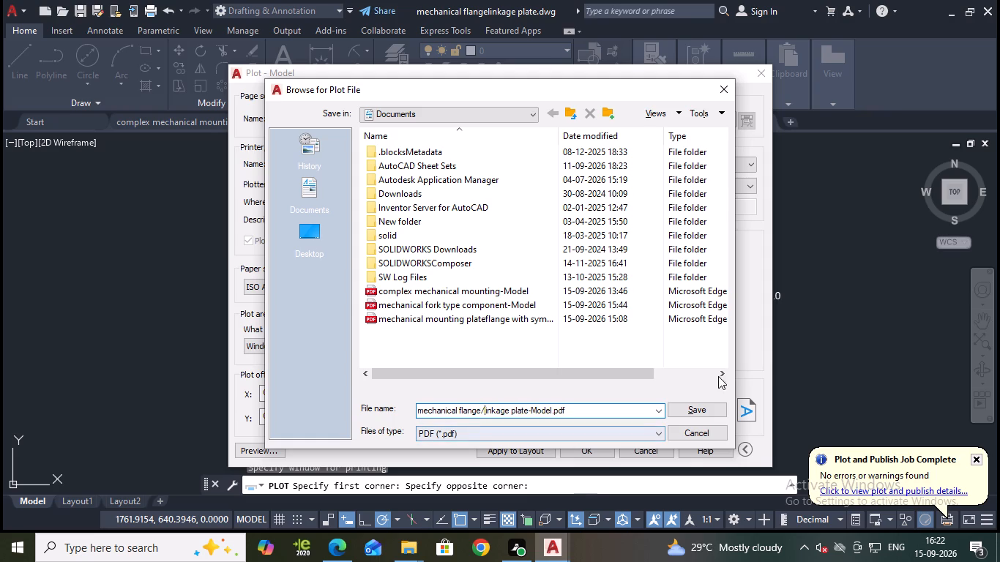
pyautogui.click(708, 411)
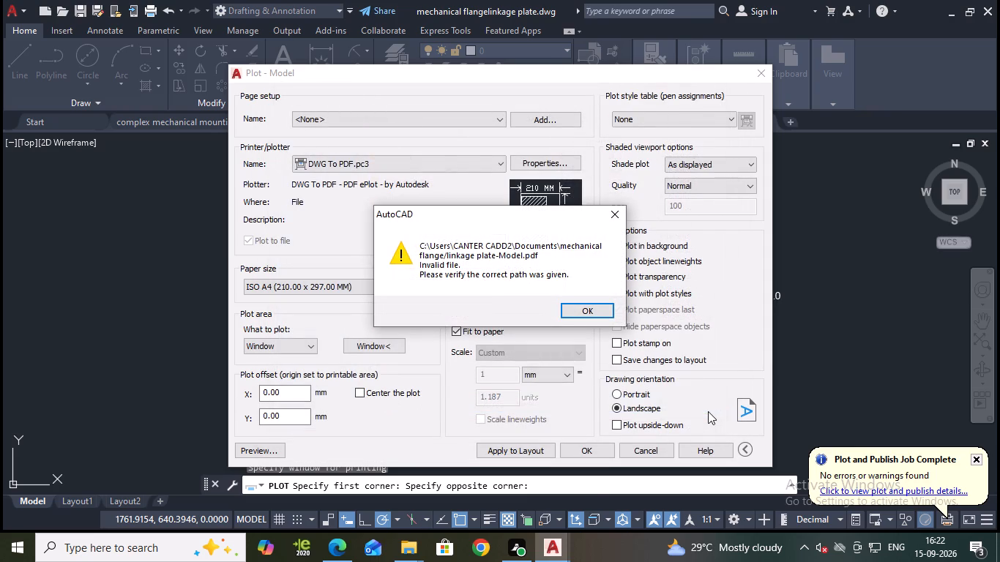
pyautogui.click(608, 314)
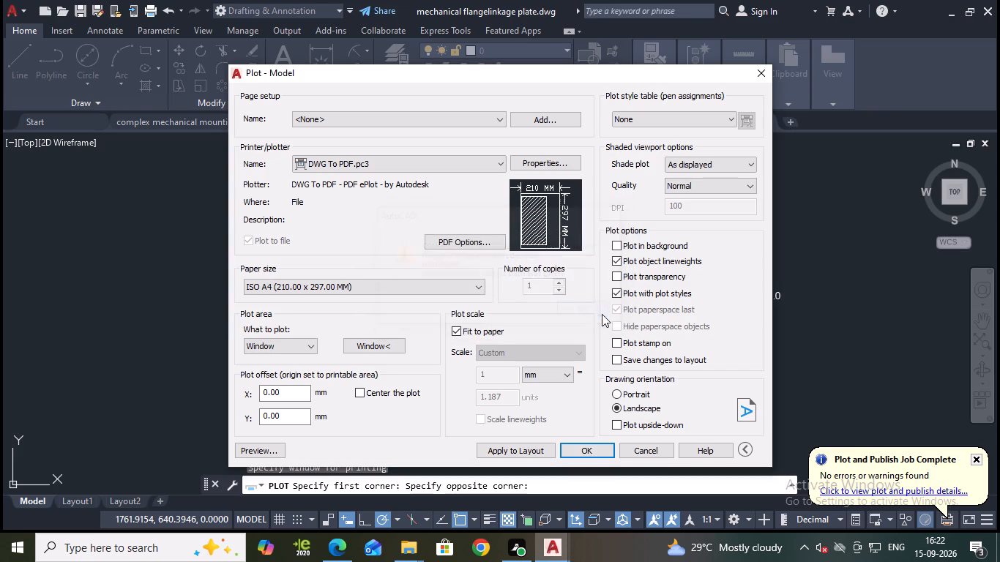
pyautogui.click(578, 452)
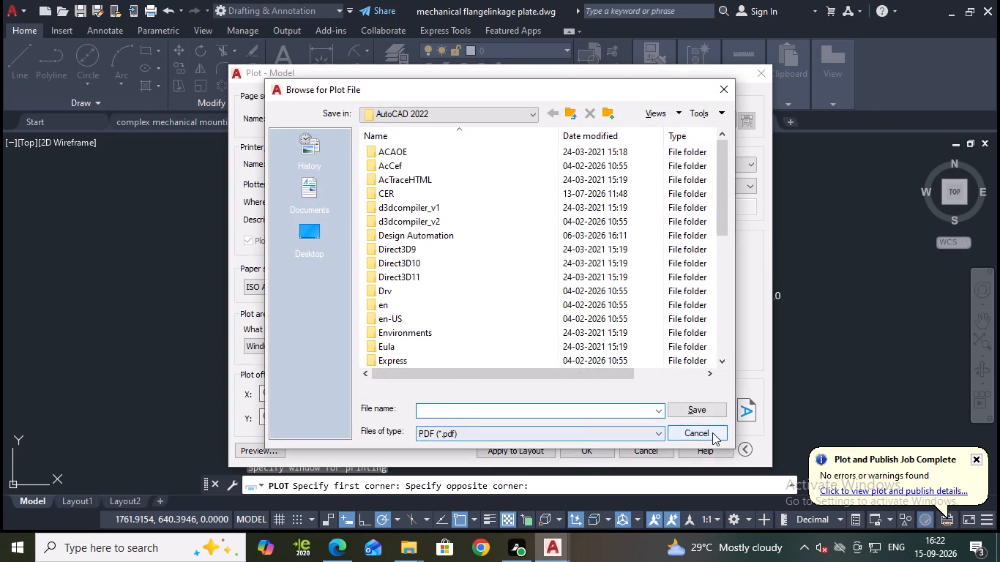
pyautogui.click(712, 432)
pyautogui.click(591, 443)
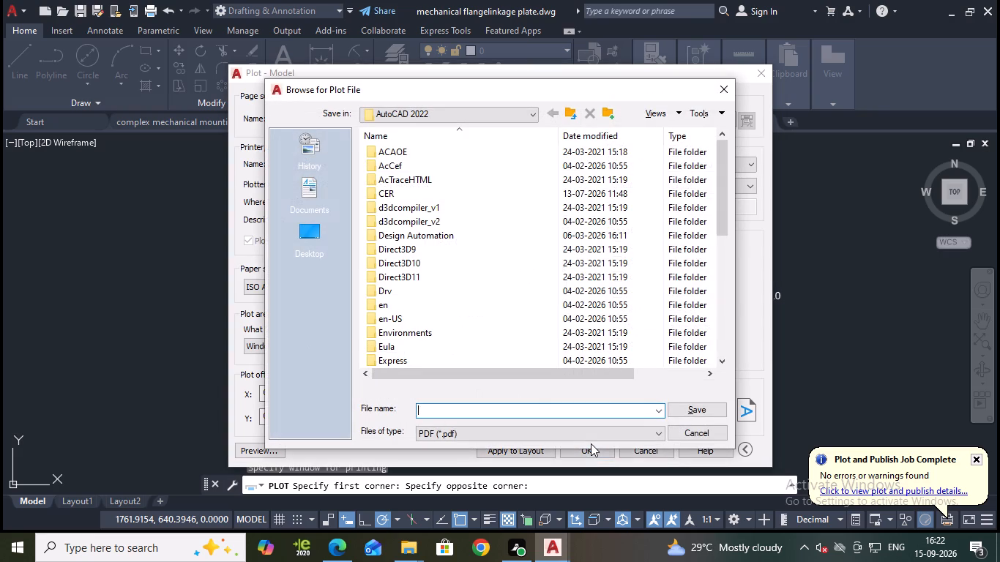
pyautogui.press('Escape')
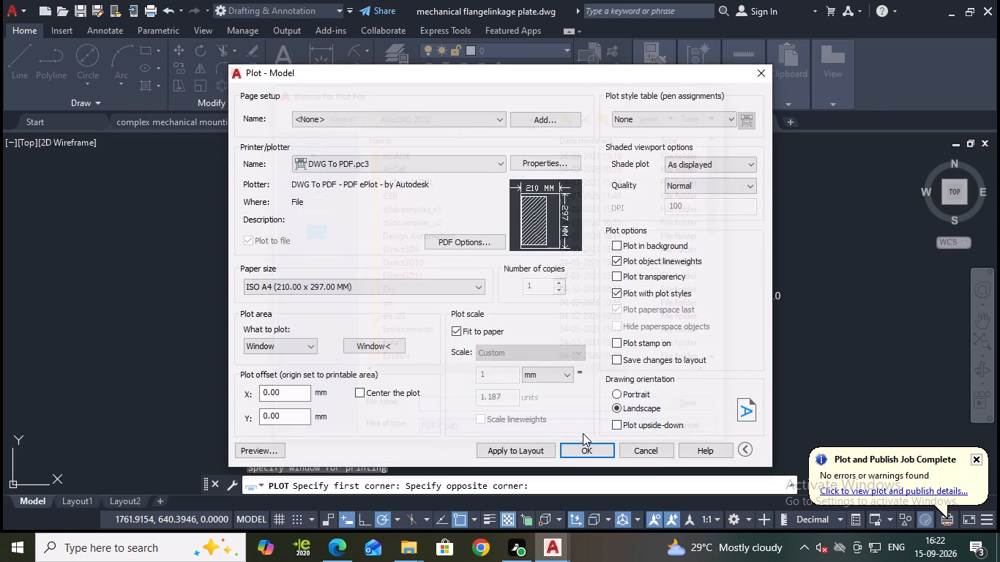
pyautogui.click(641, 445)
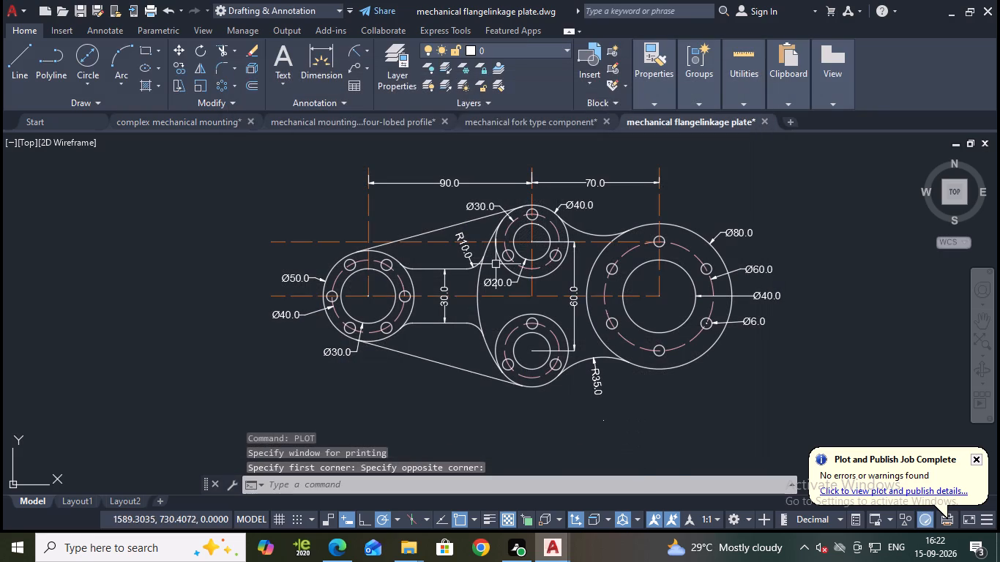
# Save the drawing again.
pyautogui.hotkey('ctrl', 's')
# Start a plot with the DWG To PDF.pc3 plotter and ISO A4 (297.00 x 210.00 MM) paper.
pyautogui.write('plot')
pyautogui.click(549, 302)
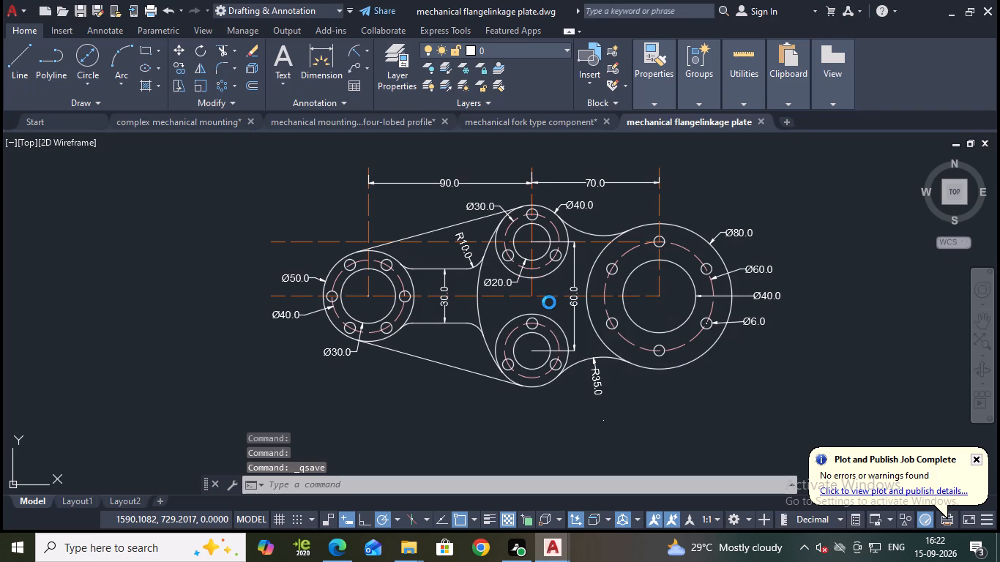
pyautogui.click(472, 299)
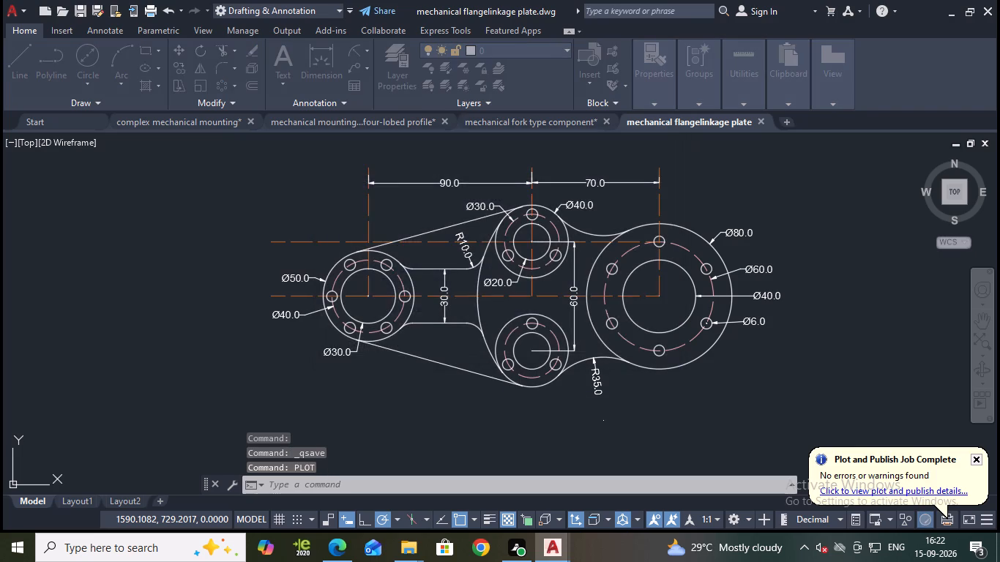
pyautogui.click(465, 168)
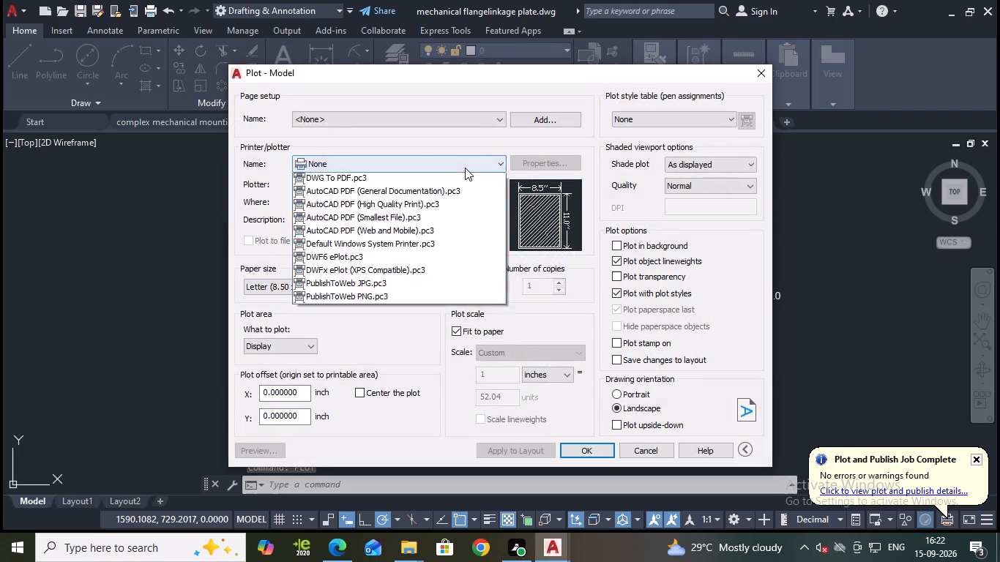
pyautogui.click(348, 240)
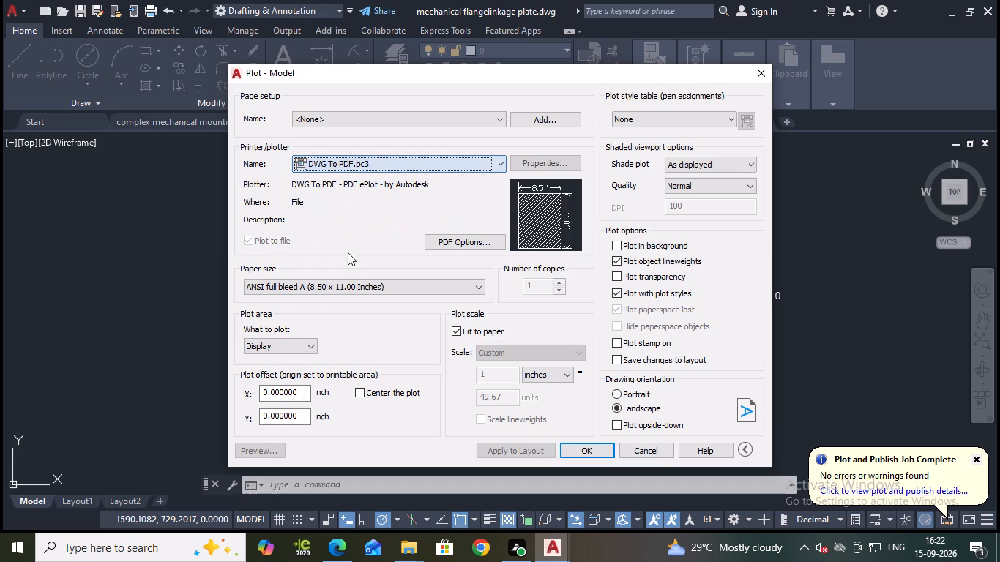
pyautogui.click(369, 288)
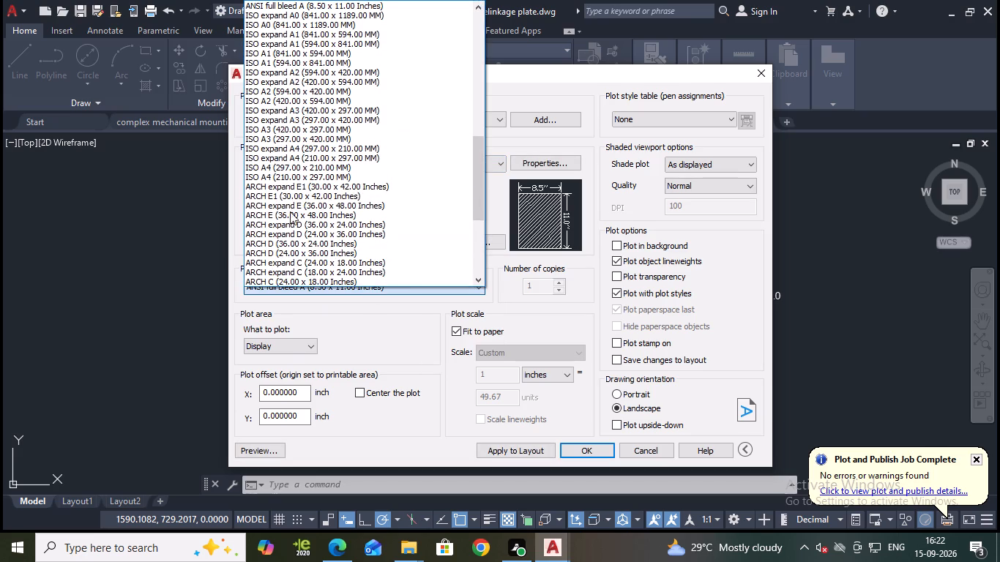
pyautogui.click(277, 165)
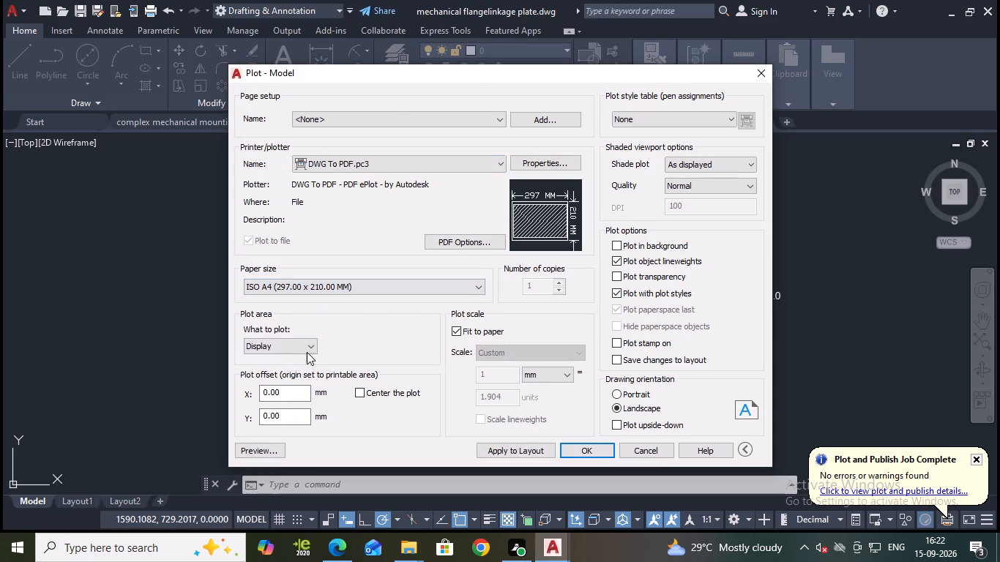
# Set the plot area to a window enclosing the whole plate with all its dimensions.
pyautogui.click(287, 356)
pyautogui.click(299, 350)
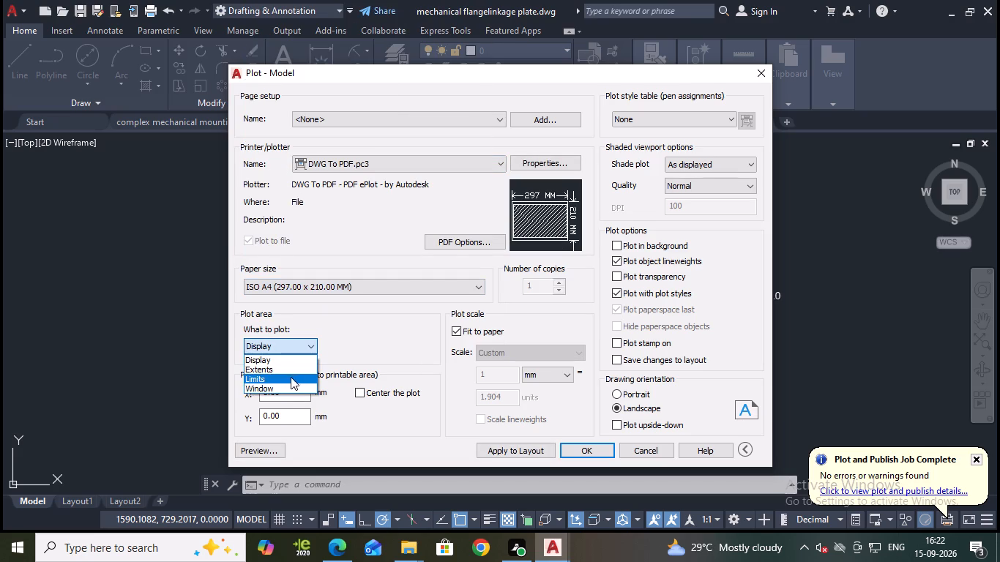
pyautogui.click(285, 390)
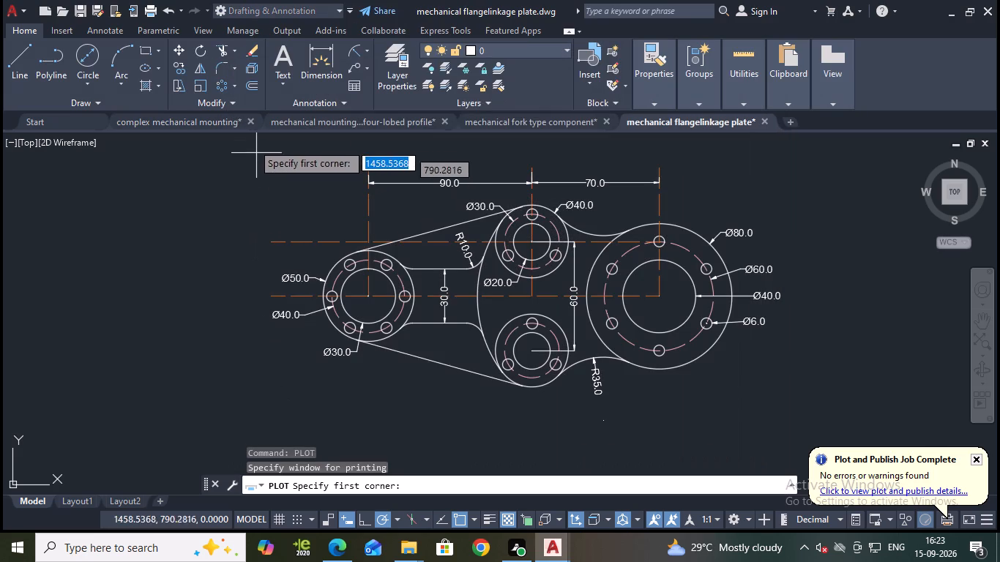
pyautogui.click(250, 140)
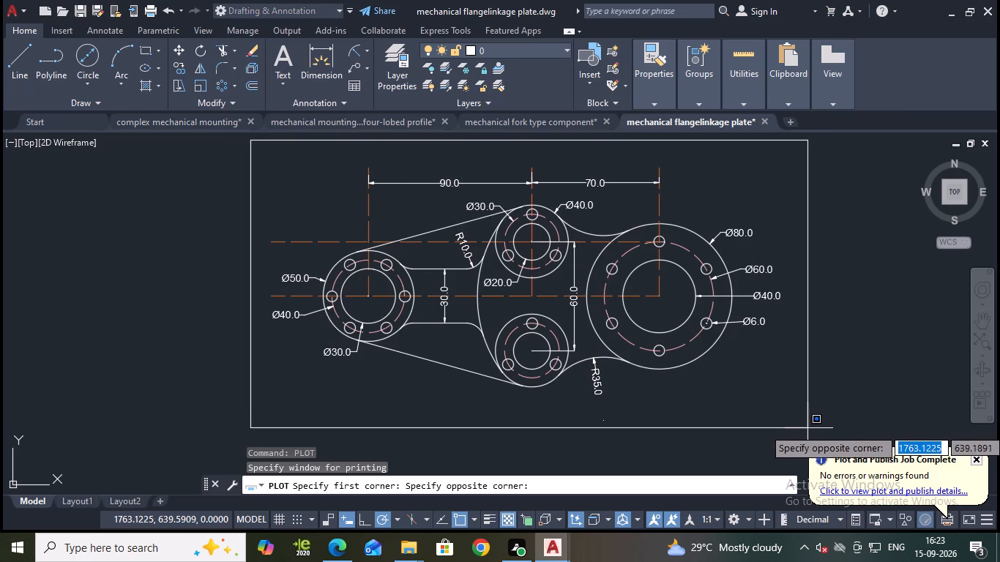
pyautogui.click(806, 429)
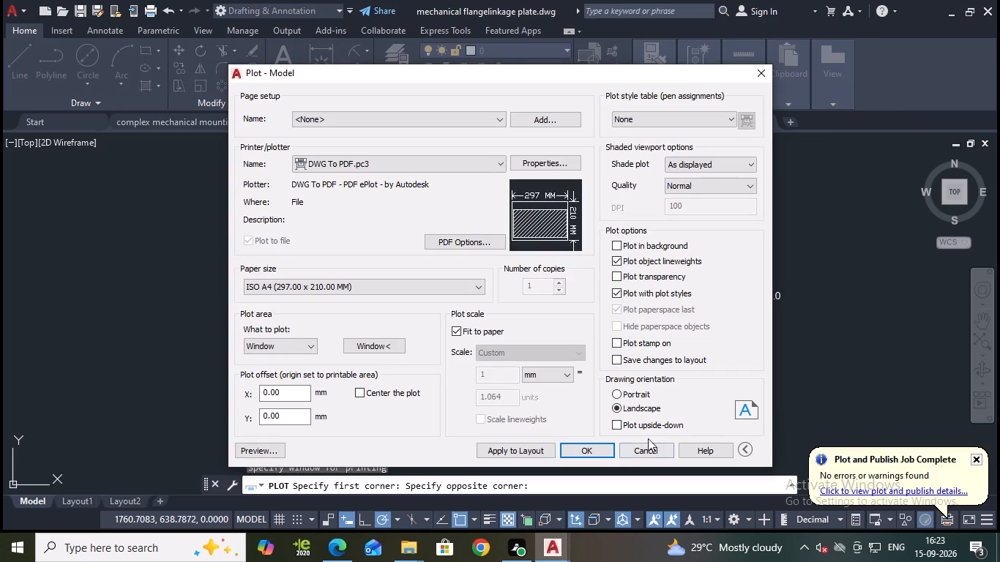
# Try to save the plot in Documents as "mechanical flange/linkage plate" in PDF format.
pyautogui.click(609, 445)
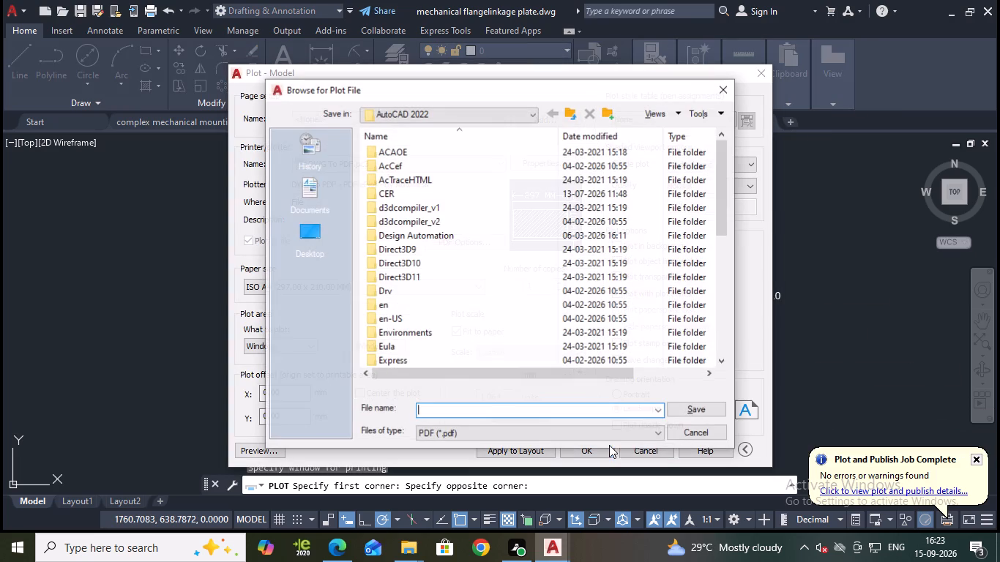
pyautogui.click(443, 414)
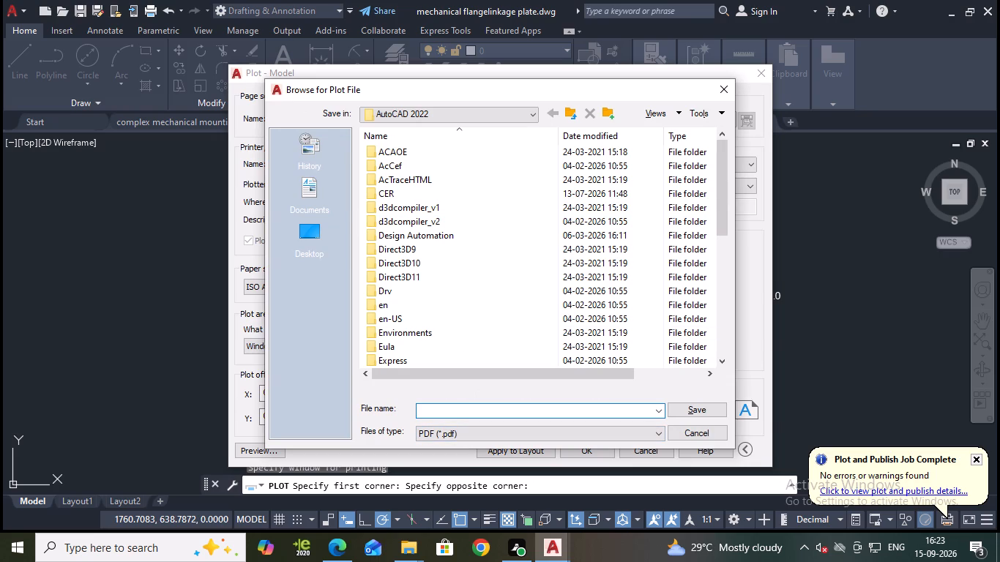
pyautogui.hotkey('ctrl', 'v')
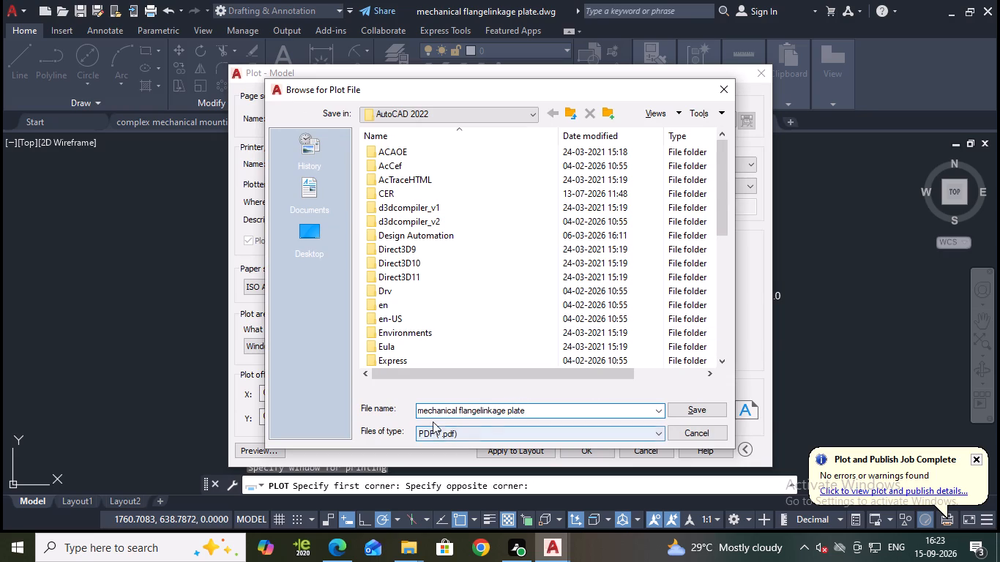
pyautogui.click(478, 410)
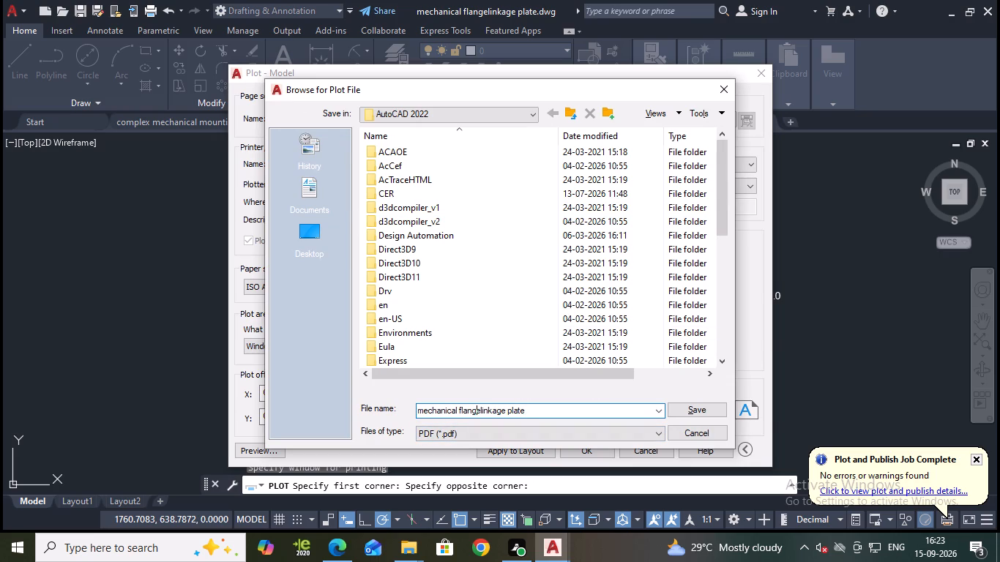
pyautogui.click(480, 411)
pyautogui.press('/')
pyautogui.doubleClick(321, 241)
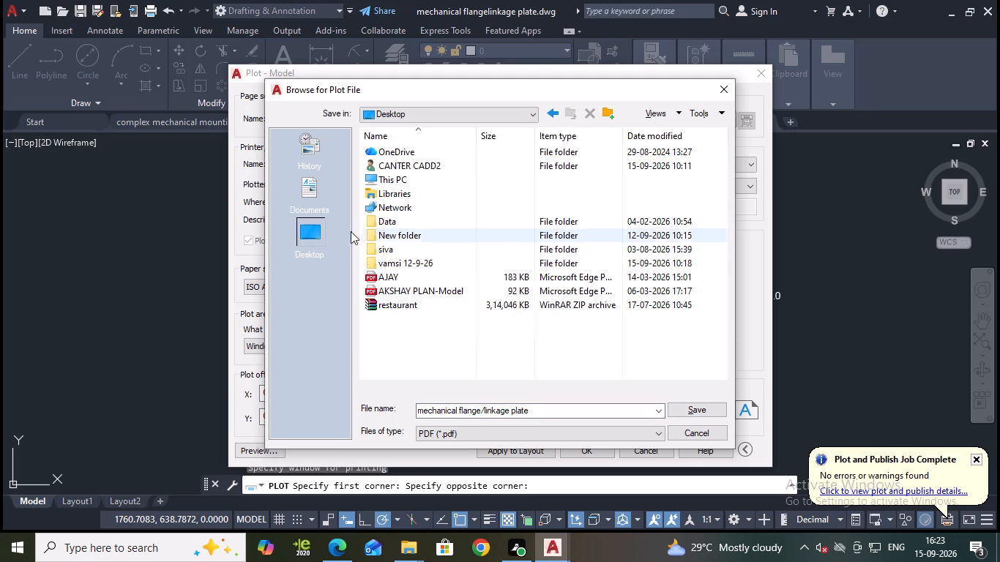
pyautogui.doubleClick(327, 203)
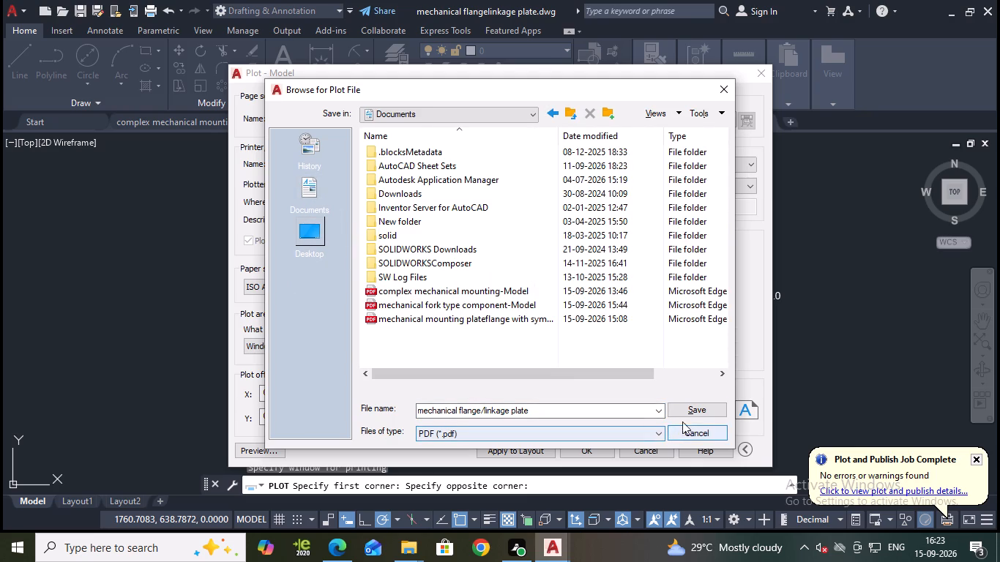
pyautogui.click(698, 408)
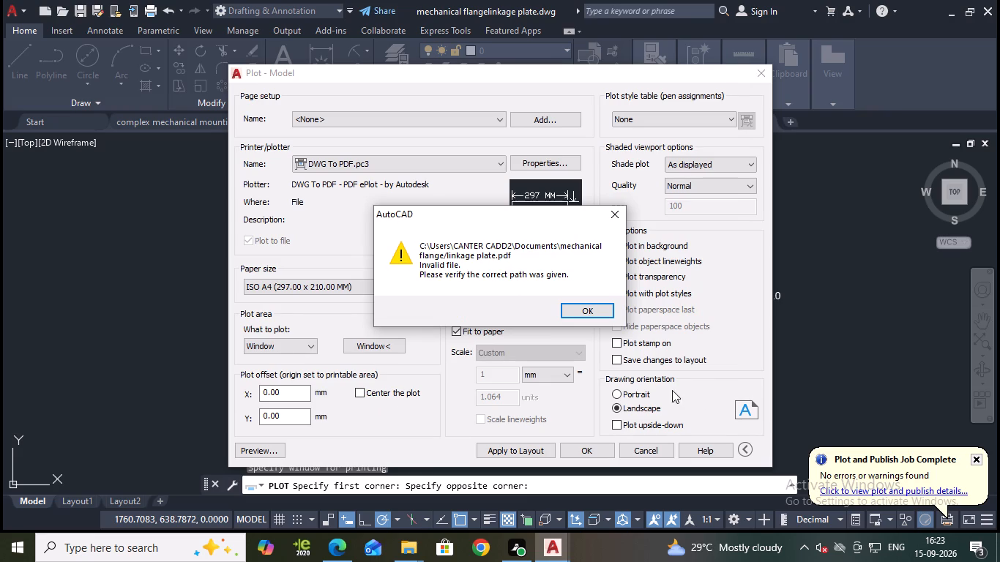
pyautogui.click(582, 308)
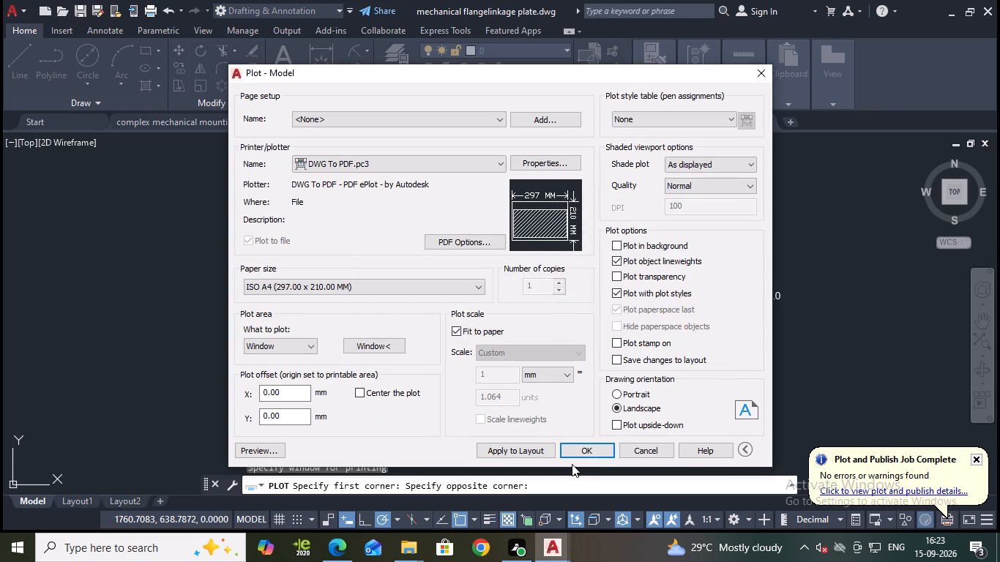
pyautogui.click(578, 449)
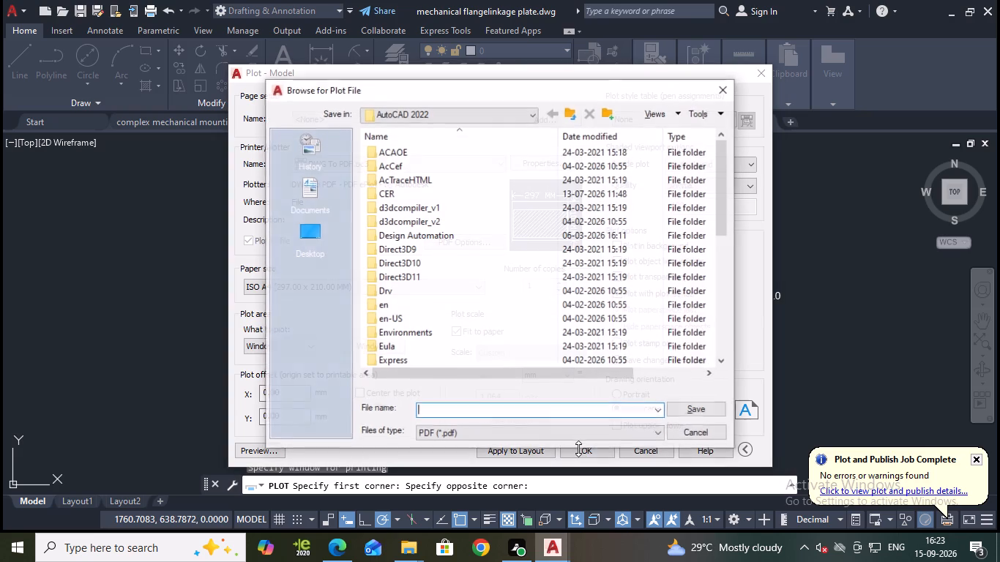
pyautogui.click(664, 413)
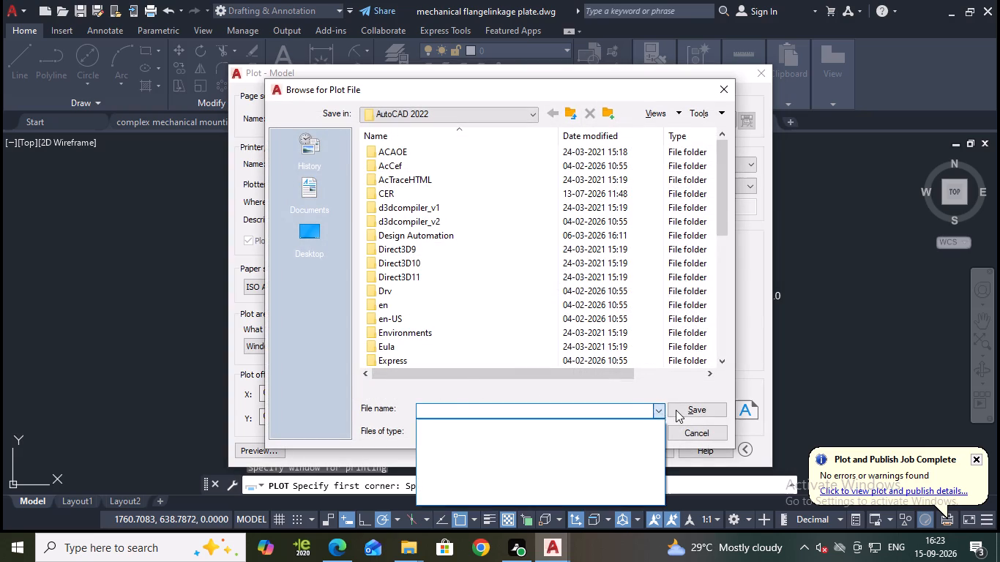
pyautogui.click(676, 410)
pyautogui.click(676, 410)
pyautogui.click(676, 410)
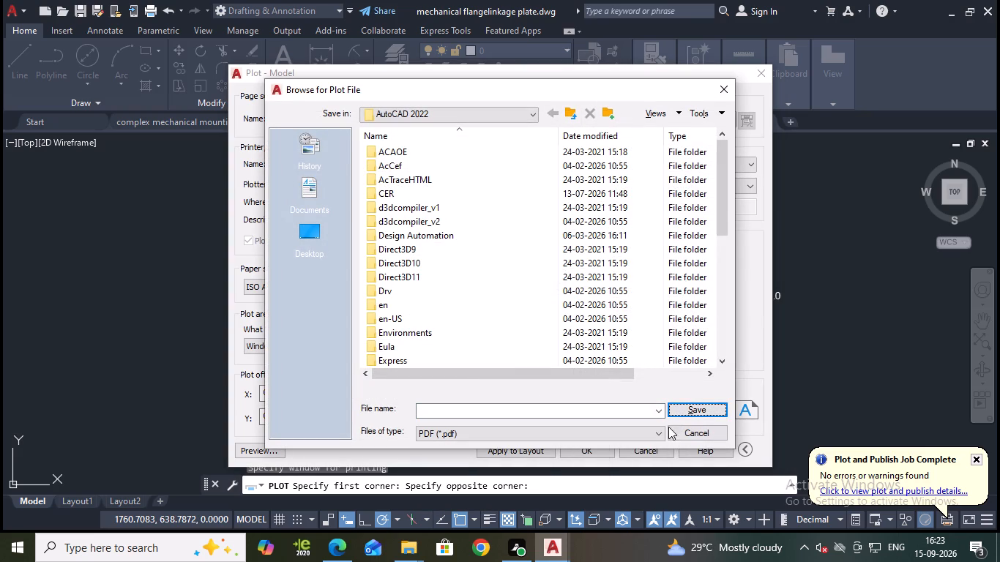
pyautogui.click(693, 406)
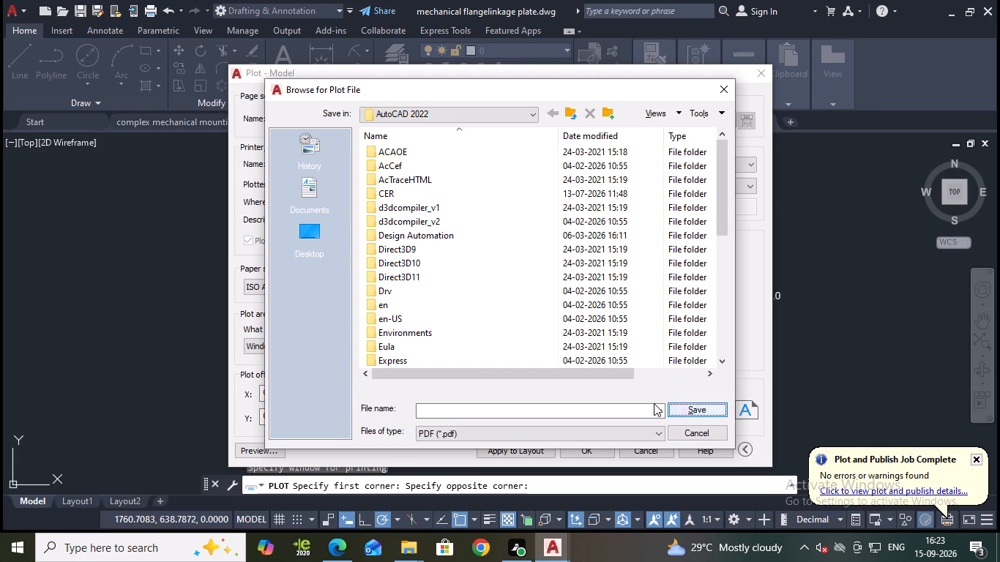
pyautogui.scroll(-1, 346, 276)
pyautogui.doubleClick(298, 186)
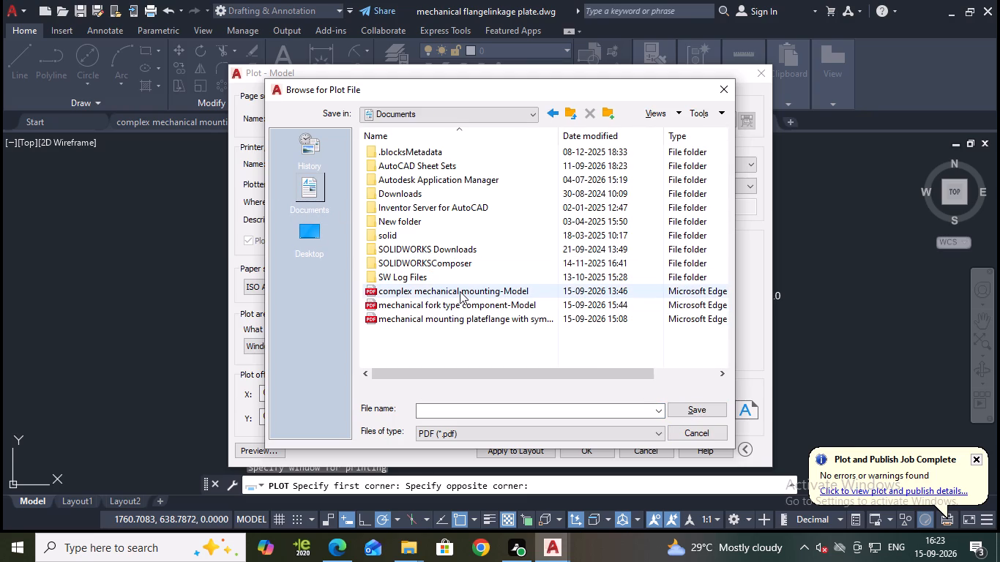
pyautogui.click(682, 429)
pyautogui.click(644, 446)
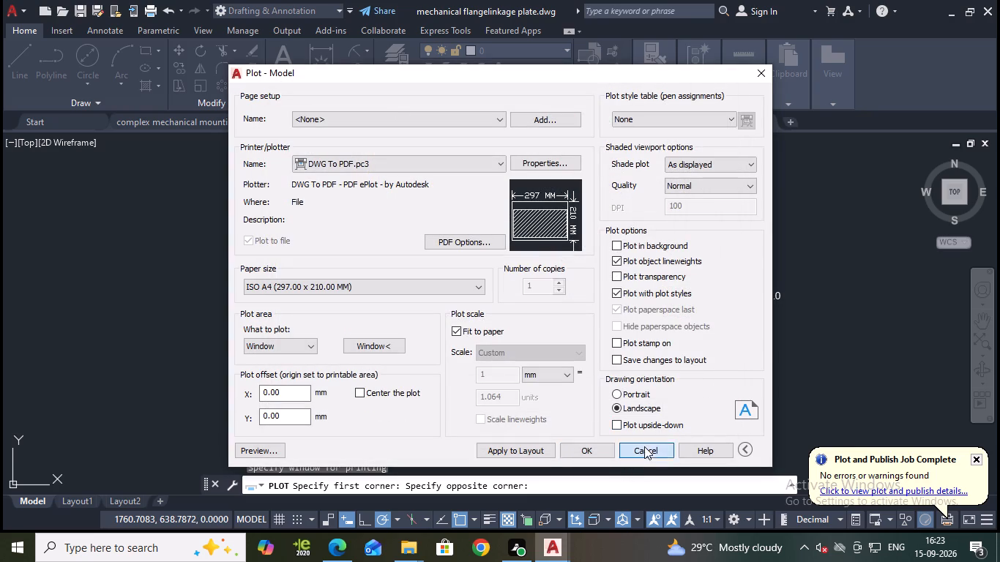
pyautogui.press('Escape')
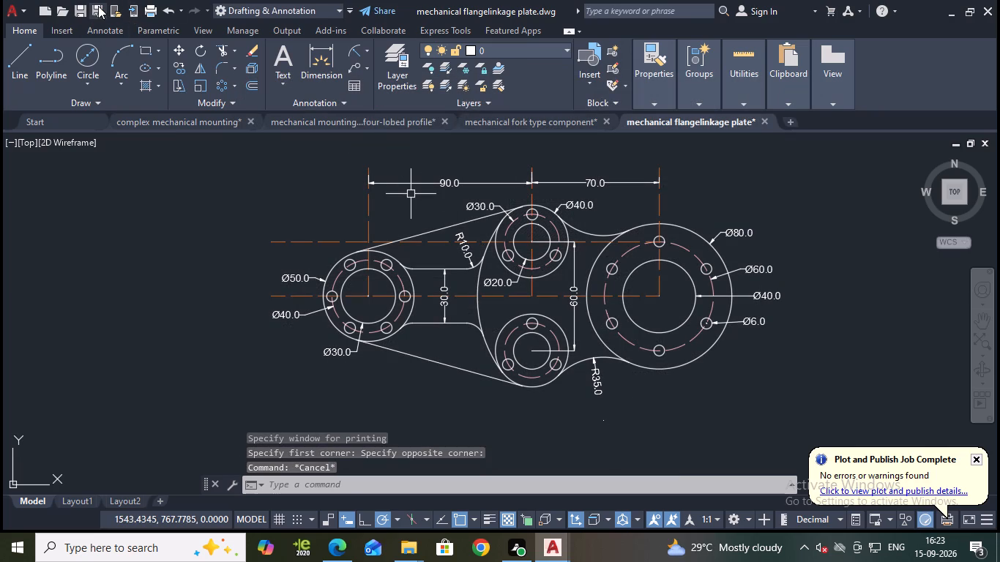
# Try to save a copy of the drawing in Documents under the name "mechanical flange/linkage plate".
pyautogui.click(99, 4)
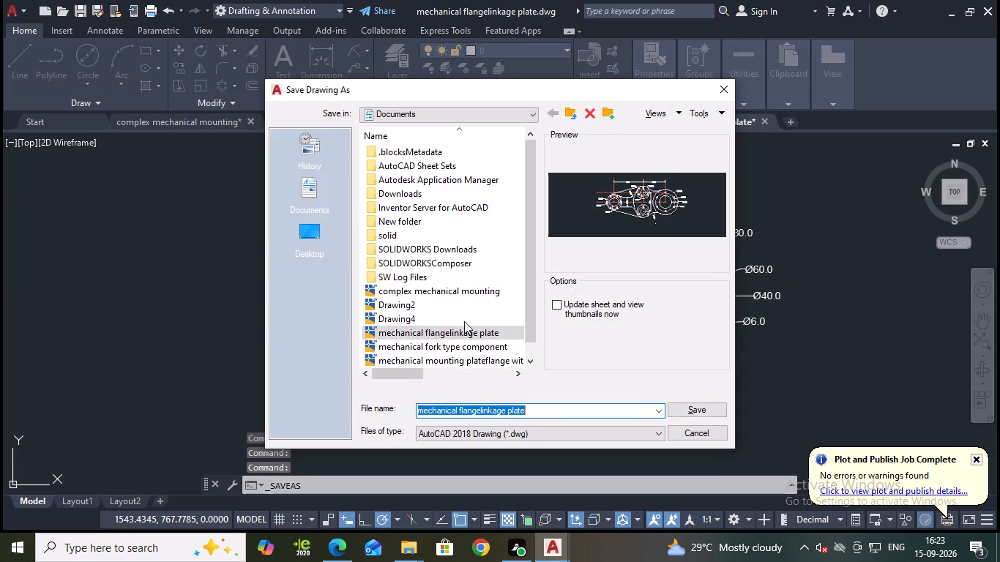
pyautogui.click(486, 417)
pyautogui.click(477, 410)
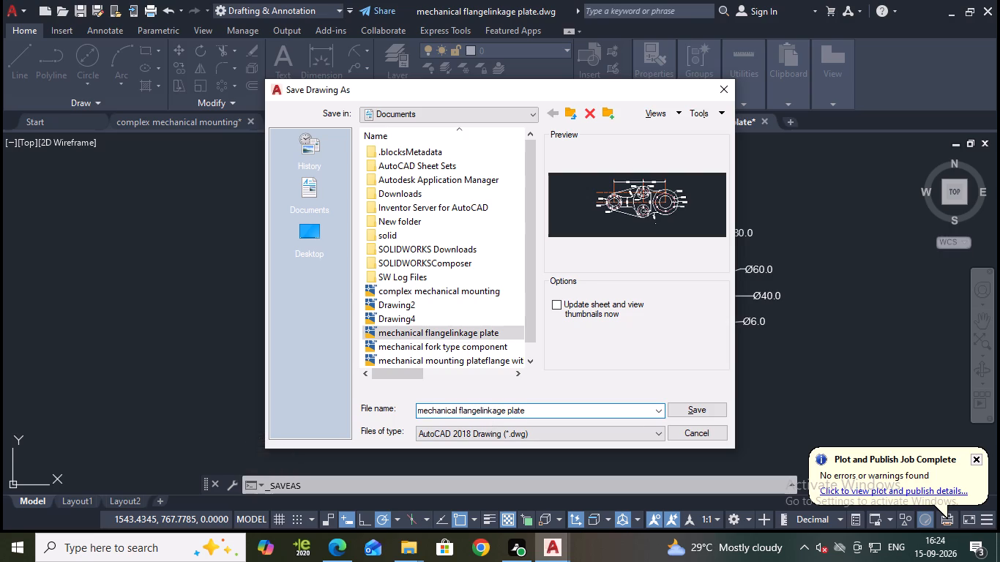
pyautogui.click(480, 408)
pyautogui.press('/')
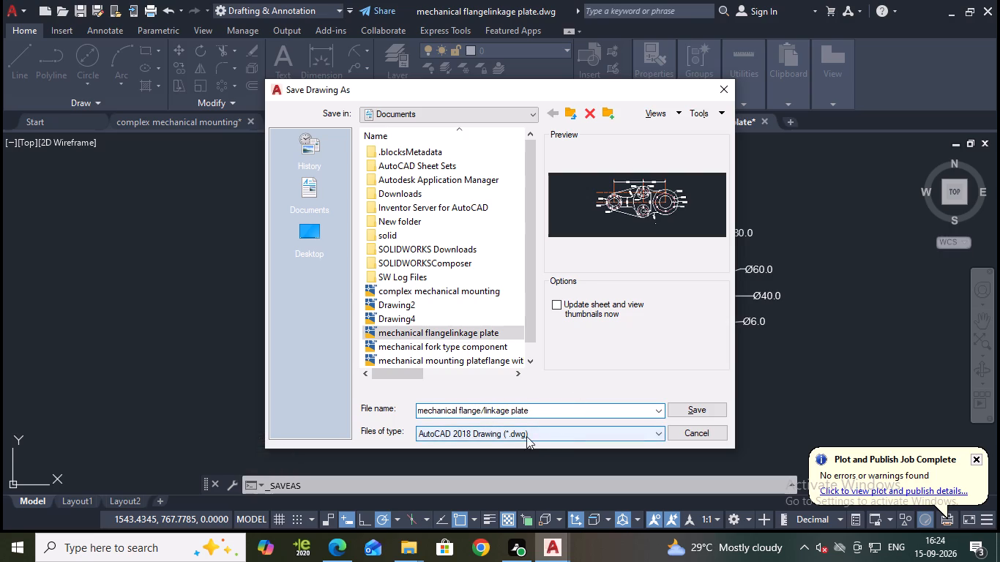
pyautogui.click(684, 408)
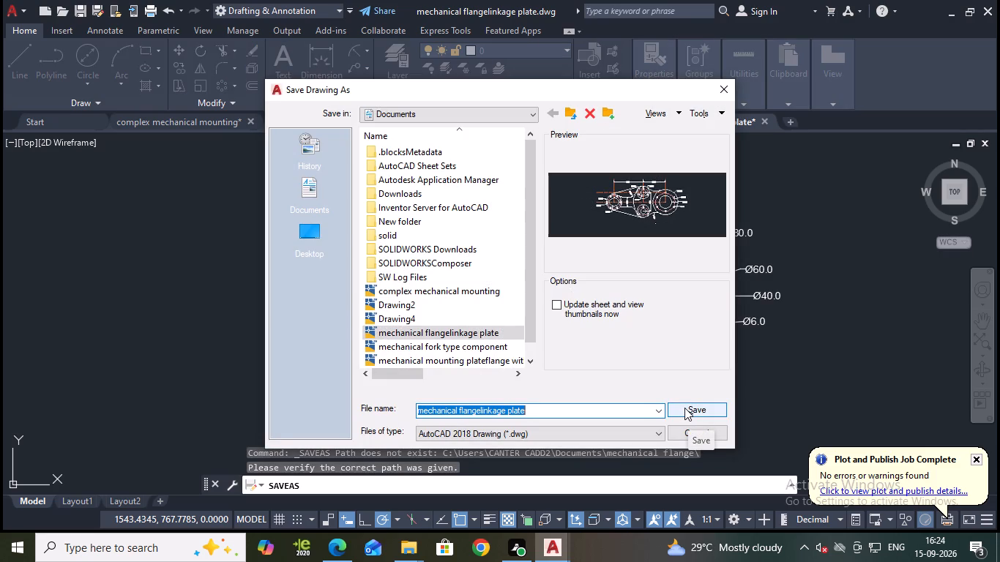
# Save the drawing in Documents as "mechanical flangelinkage plate", replacing the existing file, and save it once more.
pyautogui.click(684, 408)
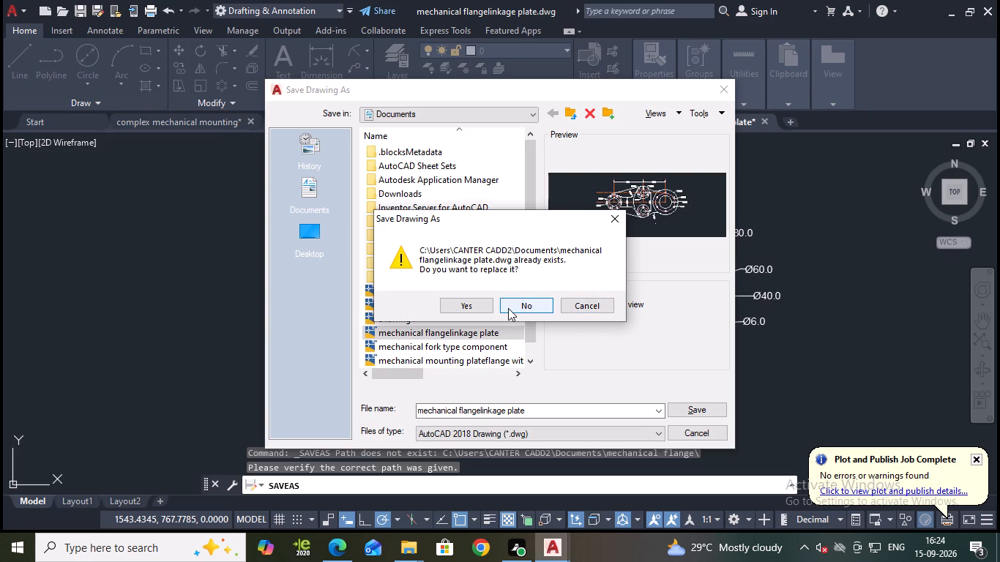
pyautogui.click(464, 302)
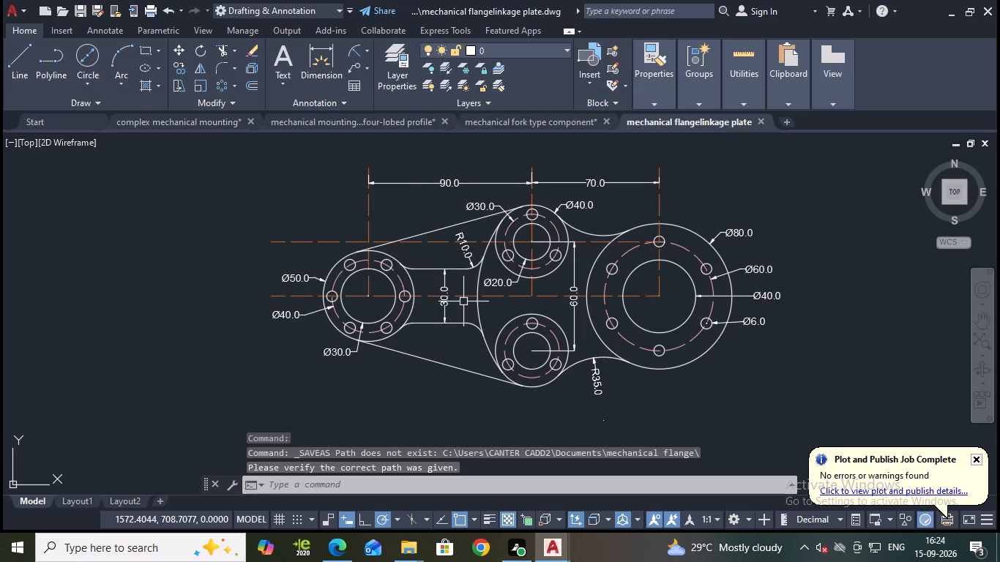
pyautogui.hotkey('ctrl', 's')
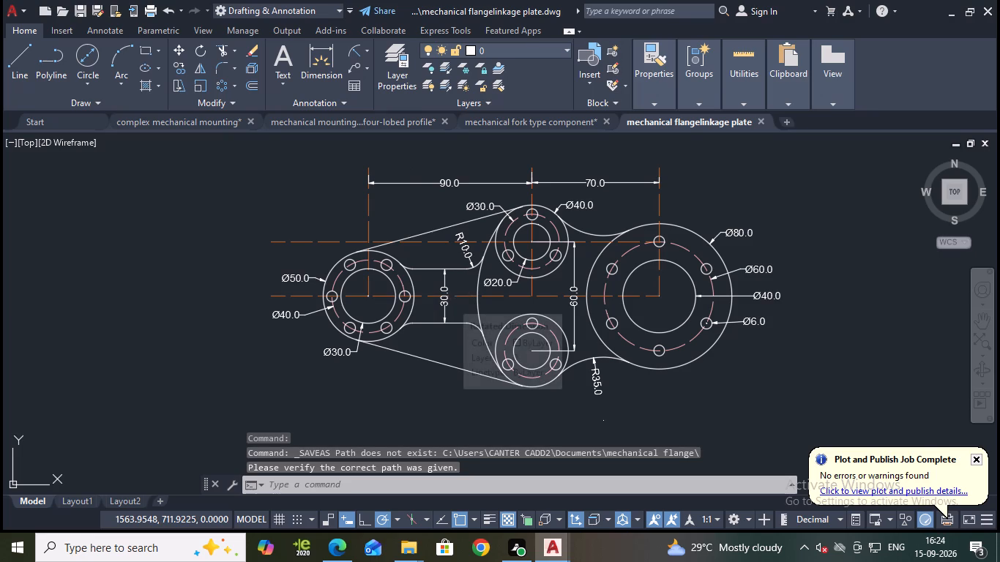
# Start a single-sheet plot with the DWG To PDF.pc3 plotter and ISO A4 (297.00 x 210.00 MM) paper.
pyautogui.write('pl')
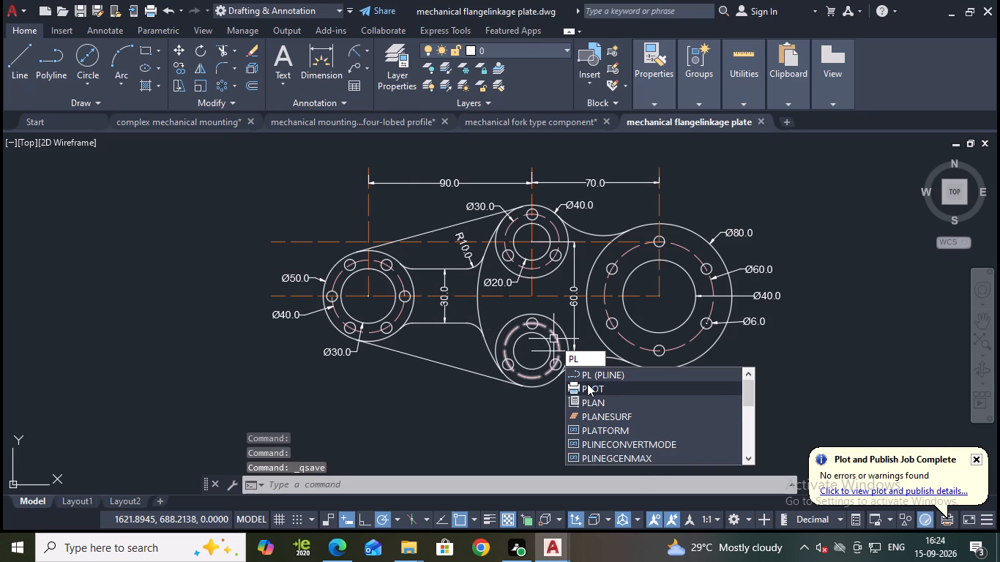
pyautogui.click(587, 383)
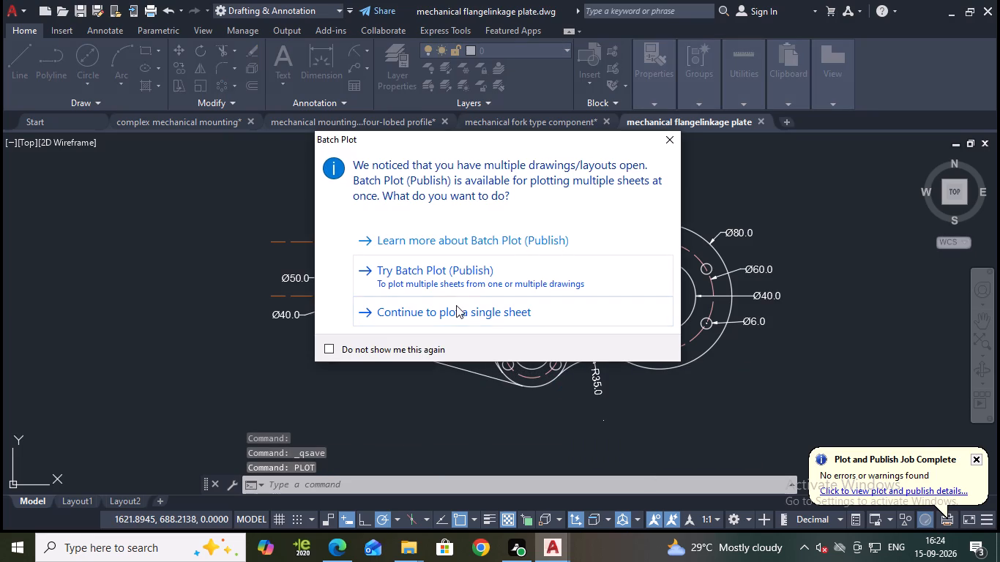
pyautogui.click(456, 307)
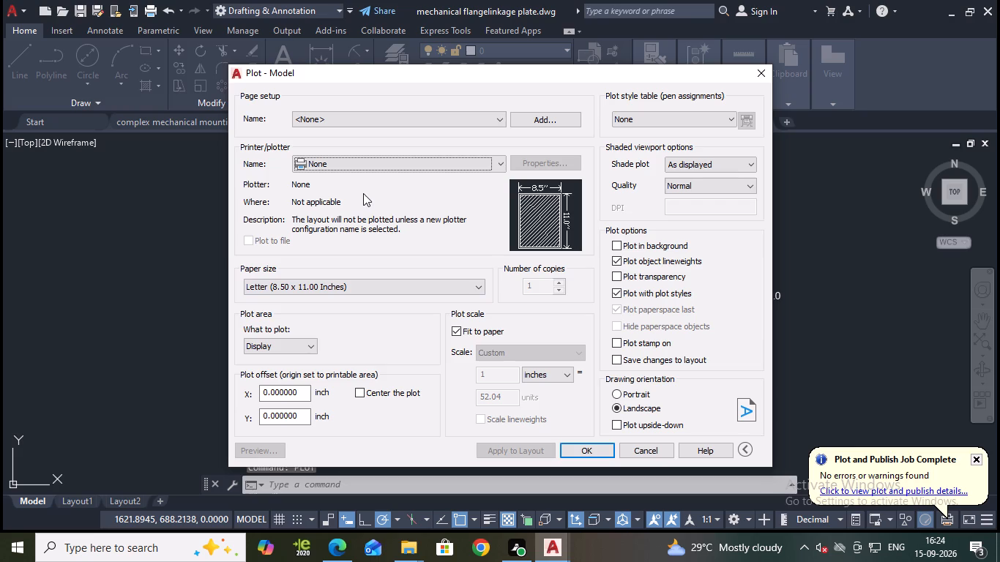
pyautogui.click(421, 164)
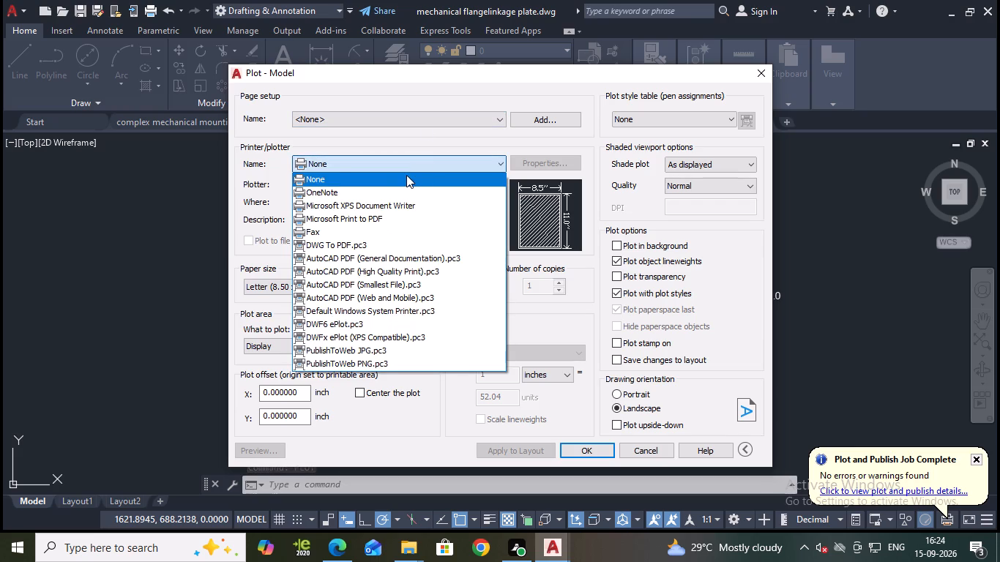
pyautogui.click(346, 241)
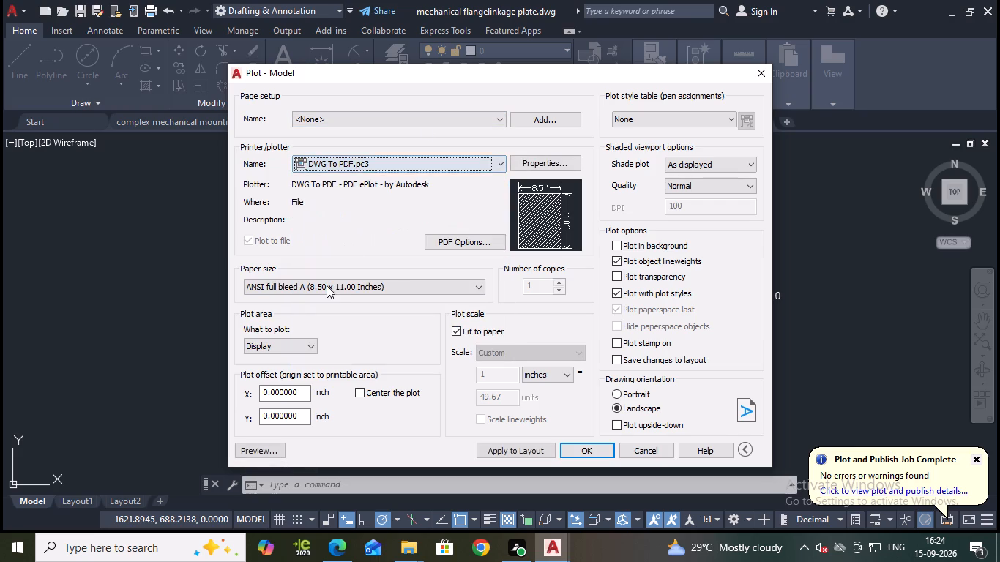
pyautogui.click(325, 288)
pyautogui.click(272, 165)
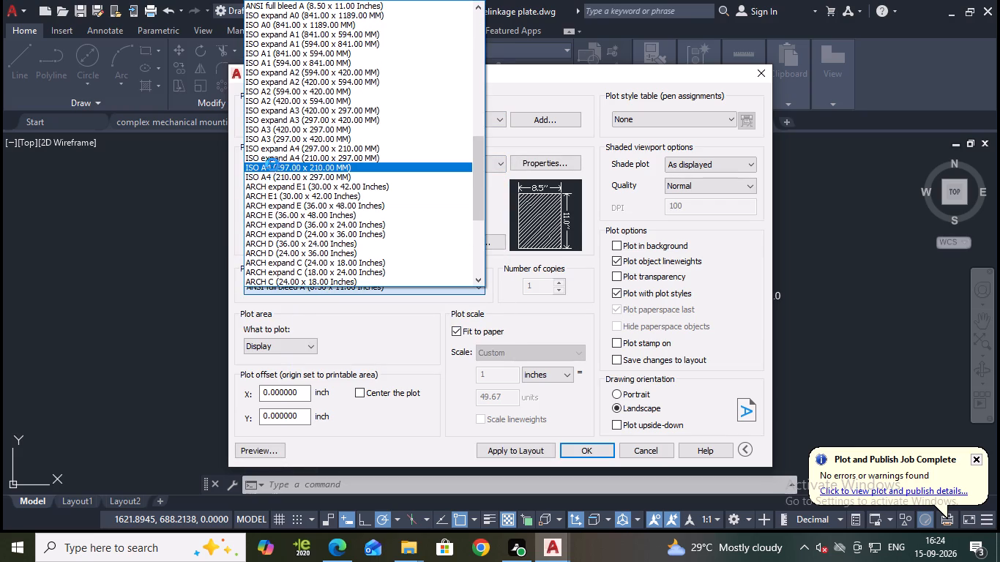
# Set the plot area to a window enclosing the whole plate with all its dimensions.
pyautogui.click(293, 356)
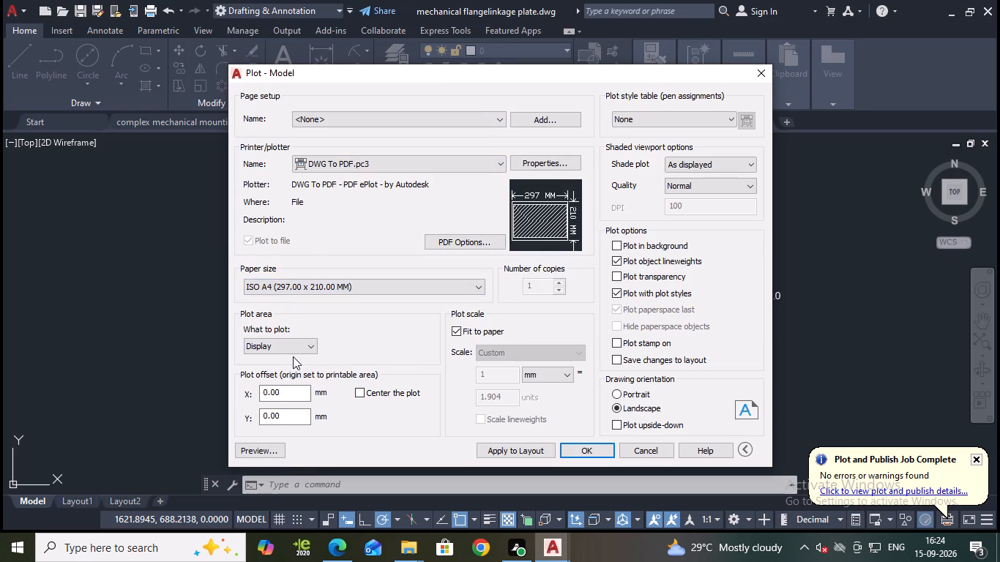
pyautogui.click(289, 338)
pyautogui.click(271, 388)
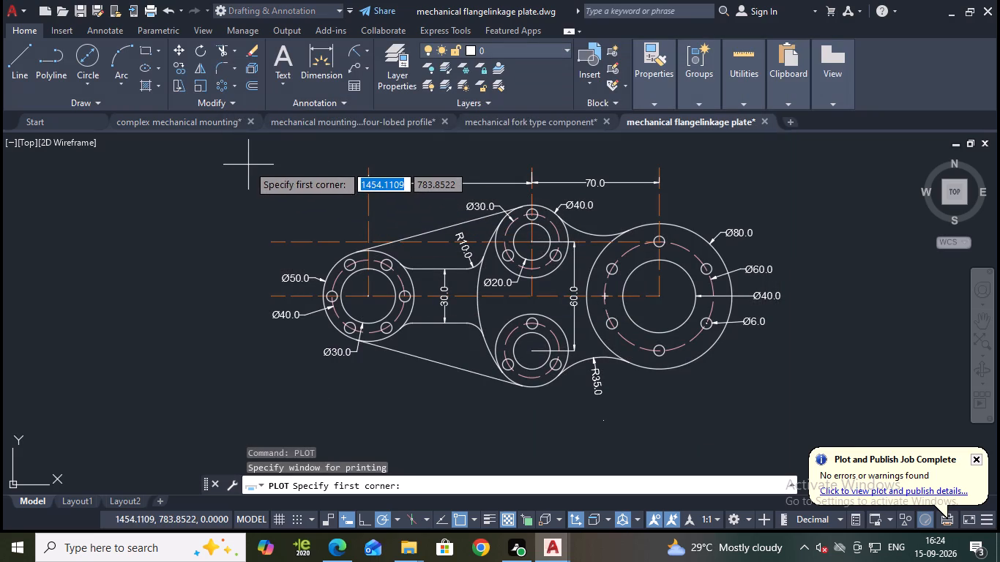
pyautogui.click(245, 165)
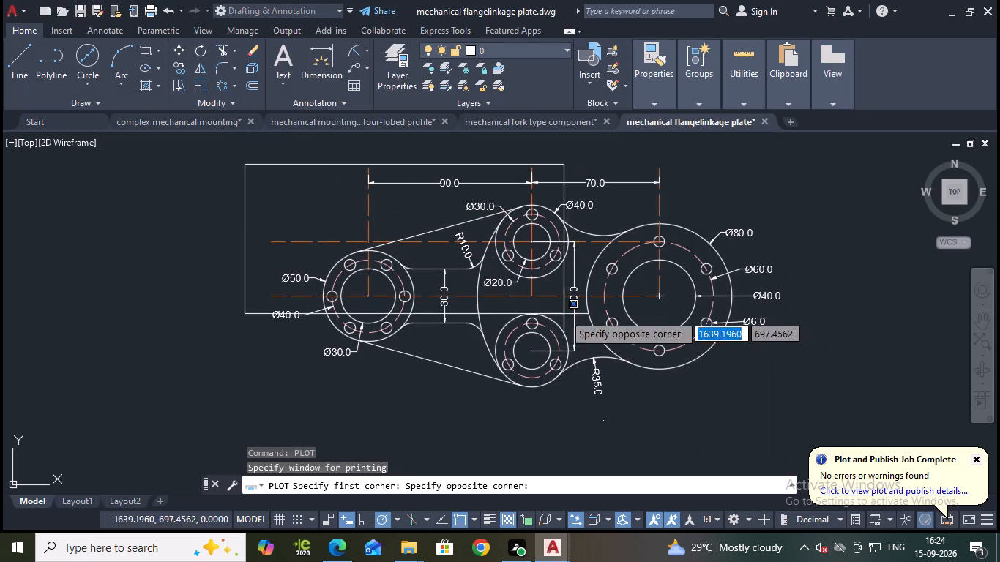
pyautogui.click(805, 397)
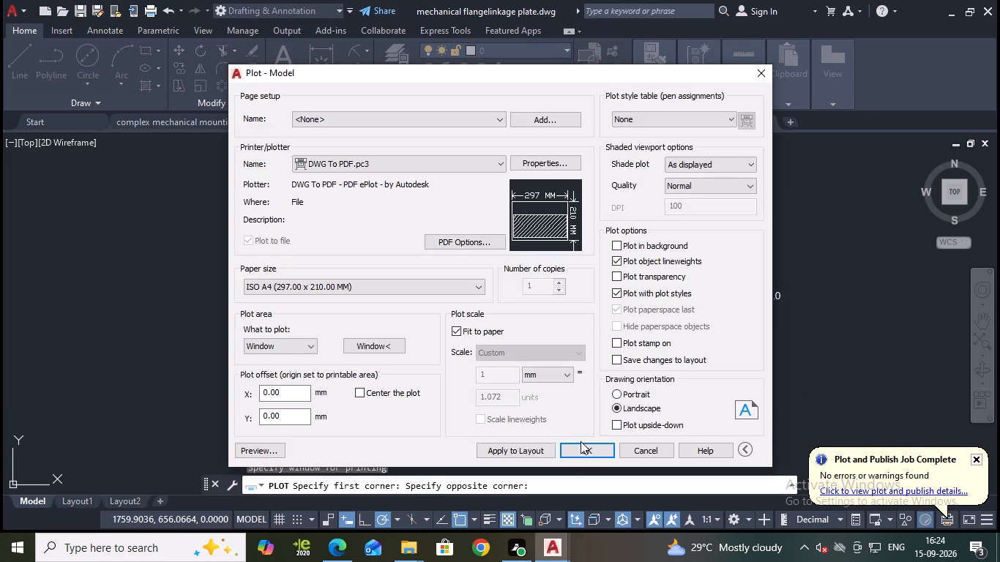
# Plot the sheet to a PDF named "mechanical flangelinkage plate" in Documents and check the plotted page.
pyautogui.click(581, 453)
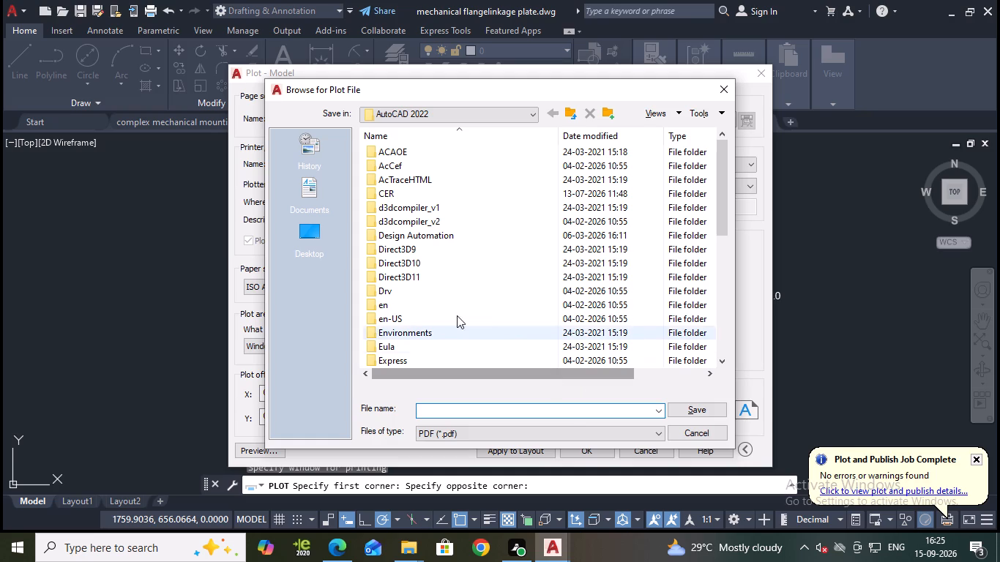
pyautogui.click(431, 330)
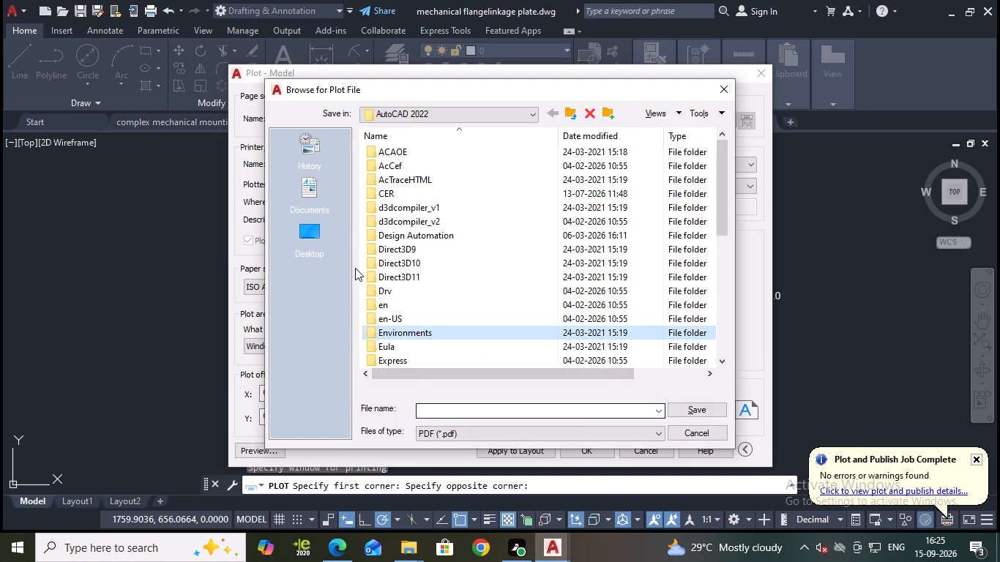
pyautogui.doubleClick(306, 211)
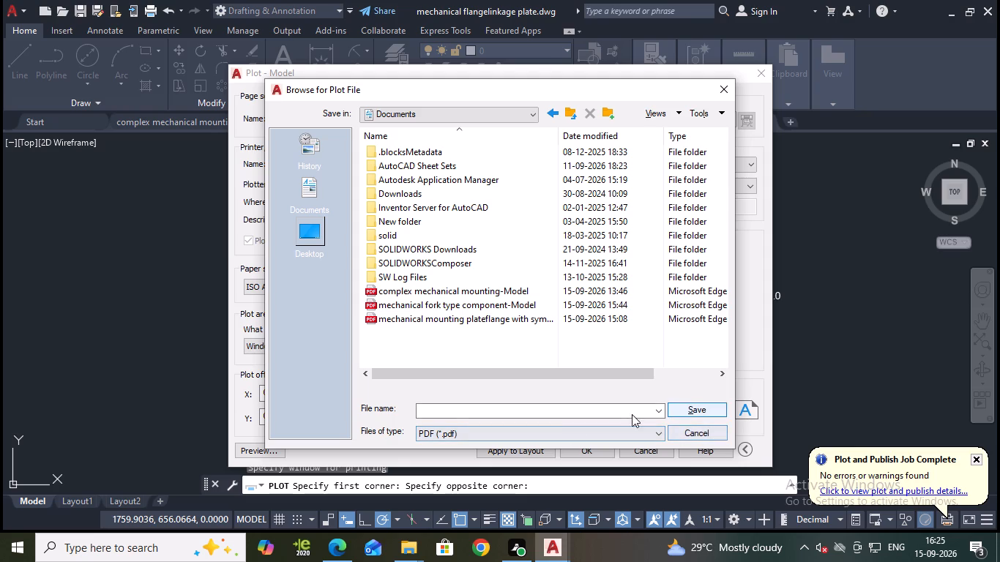
pyautogui.click(660, 413)
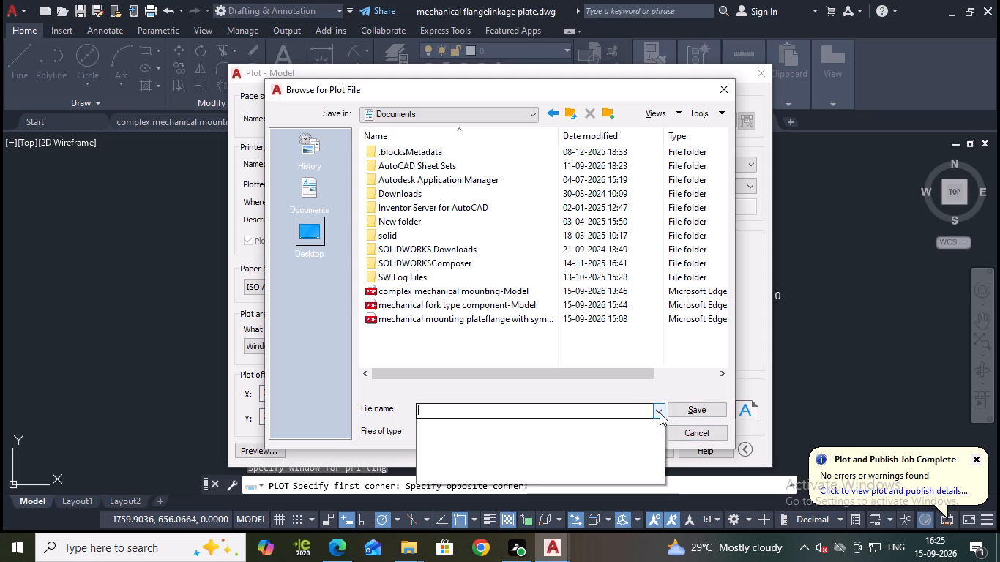
pyautogui.click(511, 447)
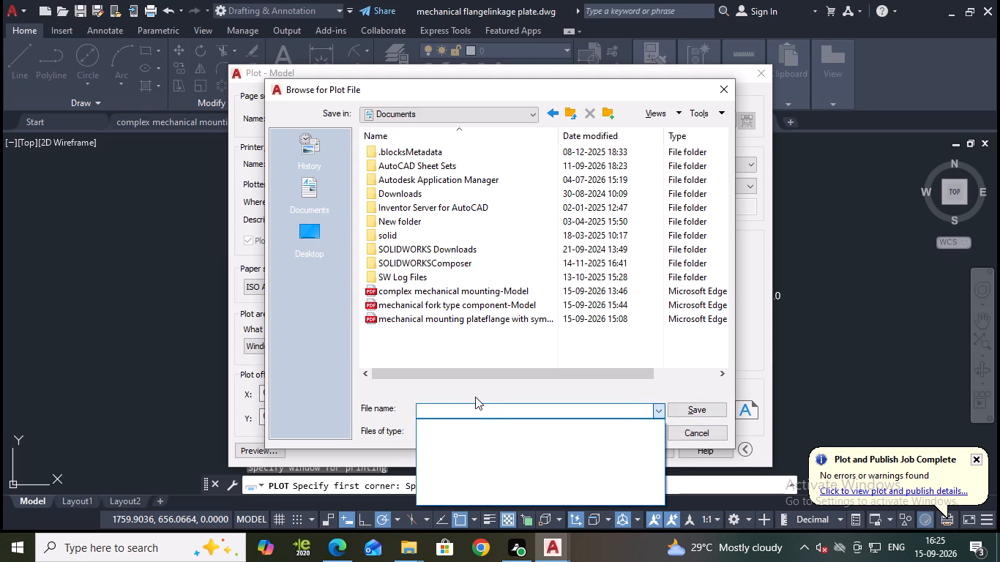
pyautogui.click(474, 407)
pyautogui.click(474, 407)
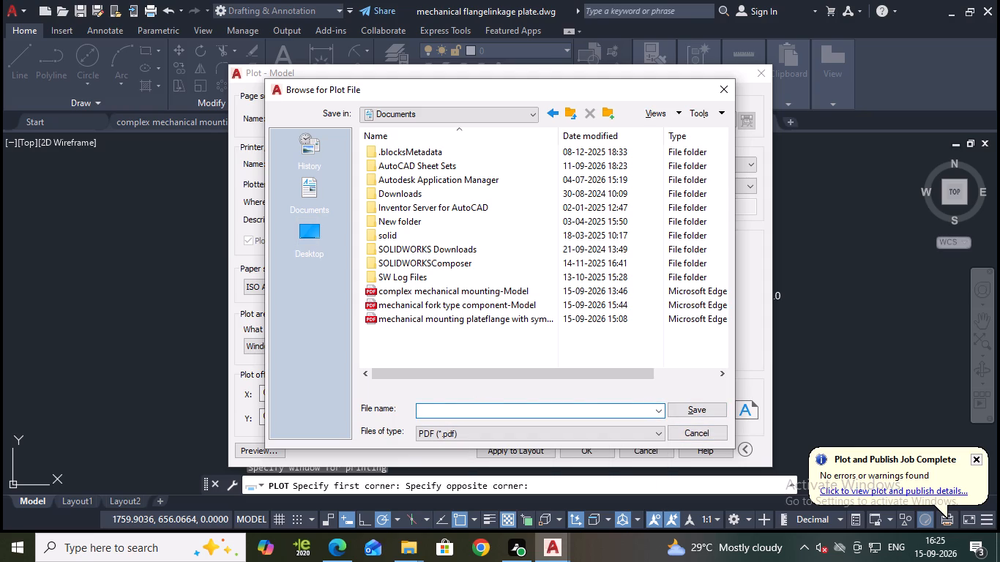
pyautogui.hotkey('ctrl', 'v')
pyautogui.click(714, 414)
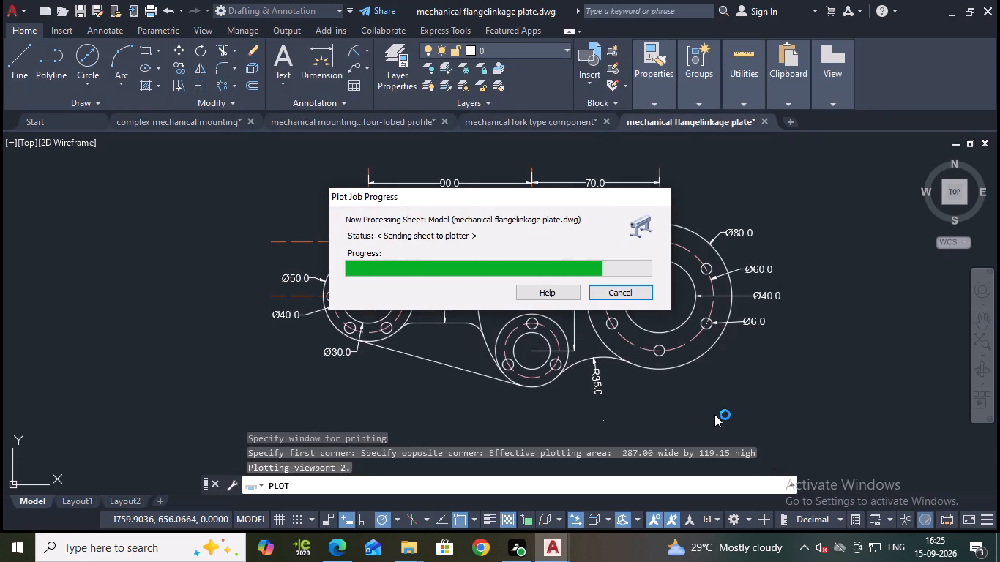
pyautogui.scroll(-1, 643, 356)
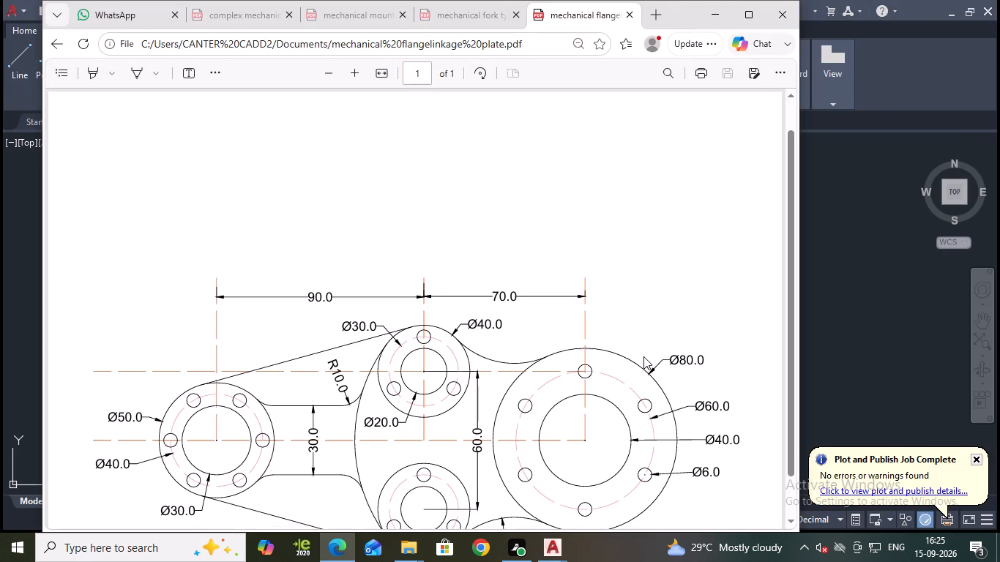